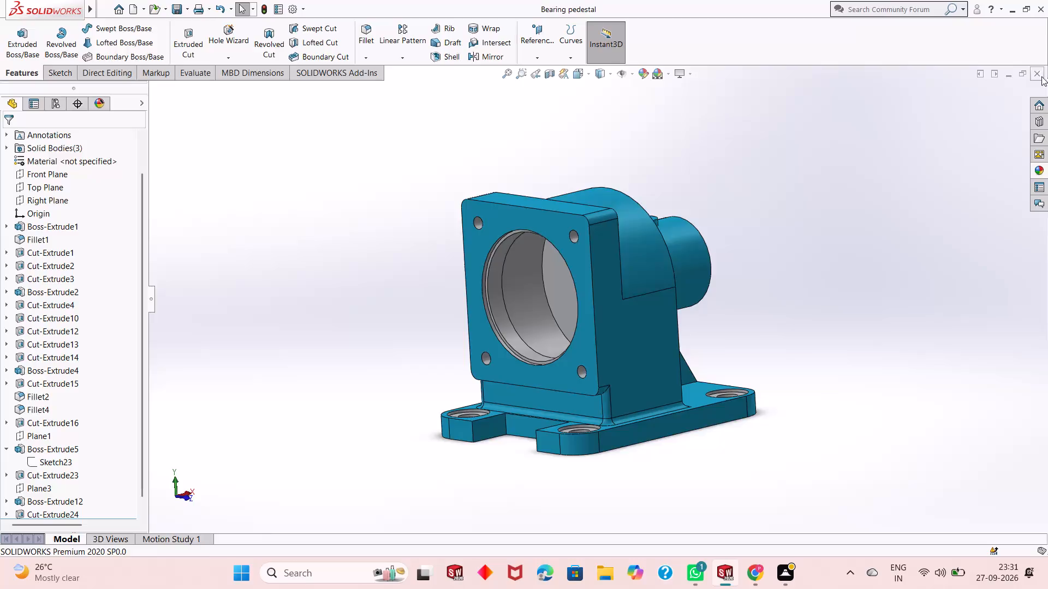
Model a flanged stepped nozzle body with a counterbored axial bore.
Create a new part document and open a sketch on the Front Plane.
left_click(131, 8)
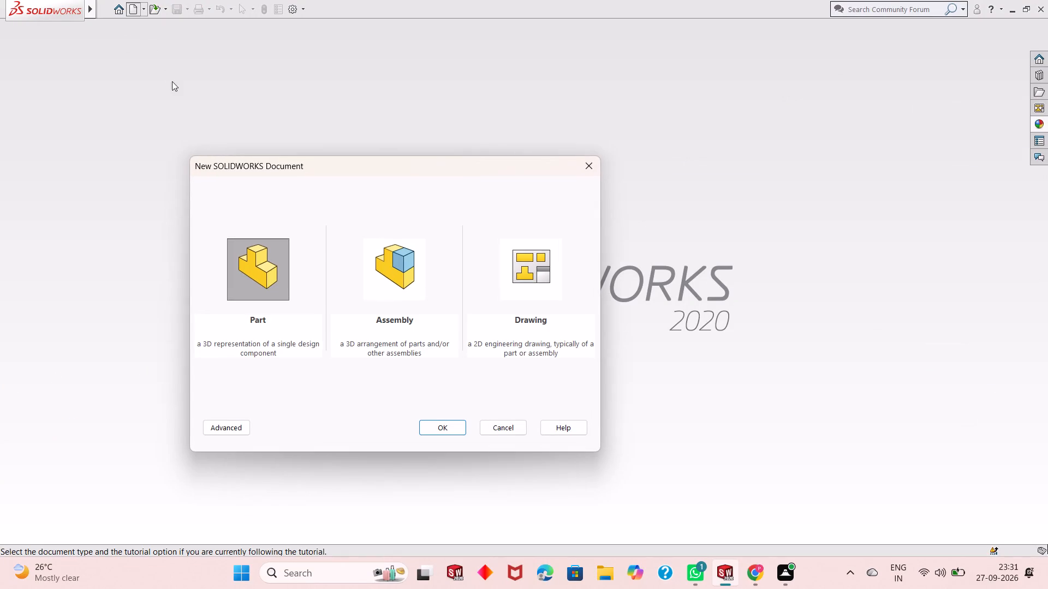
double_click(245, 261)
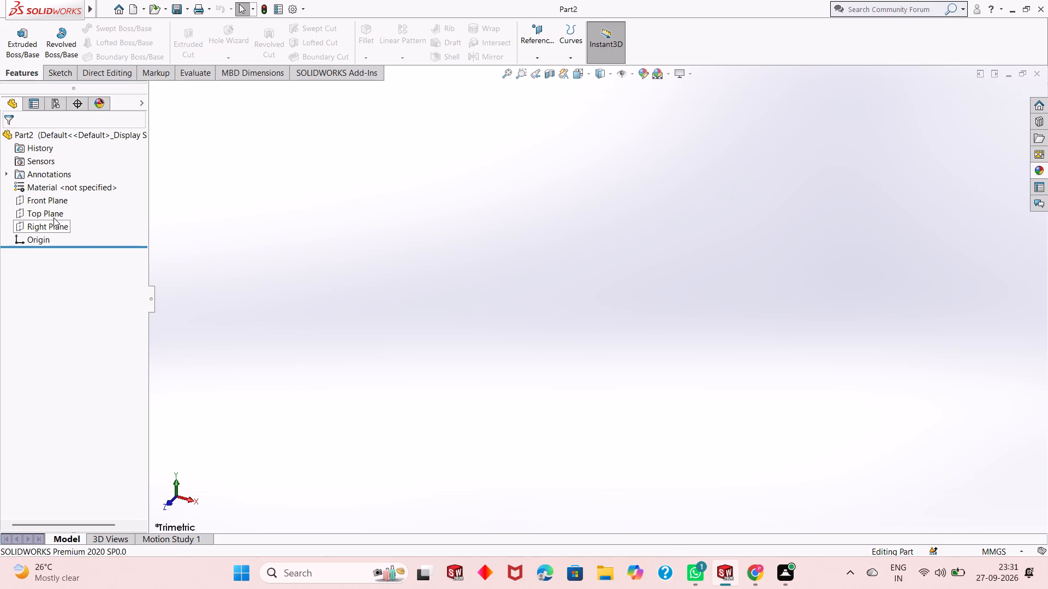
left_click(55, 202)
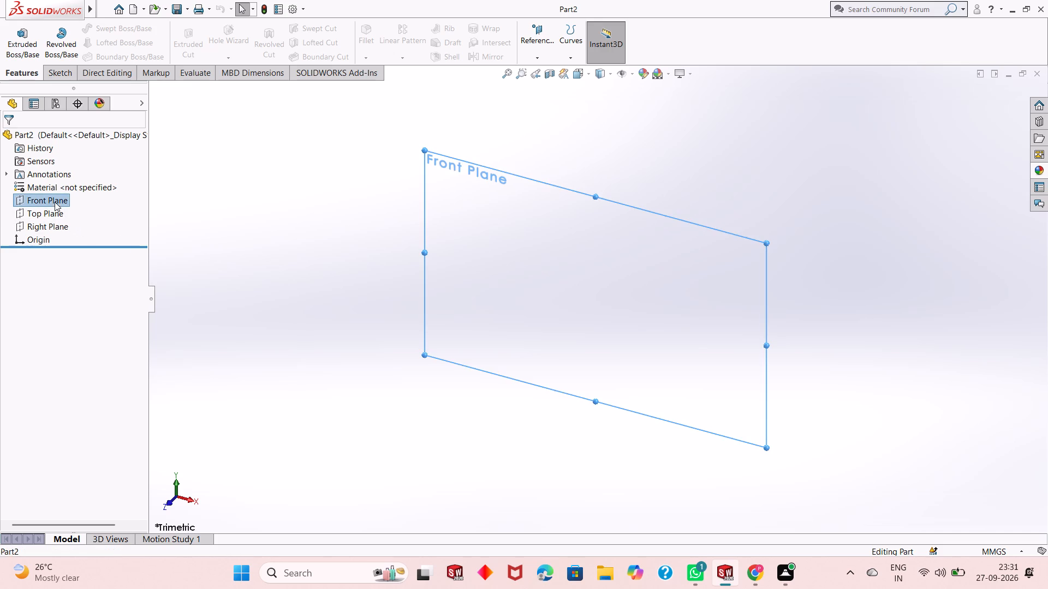
left_click(62, 191)
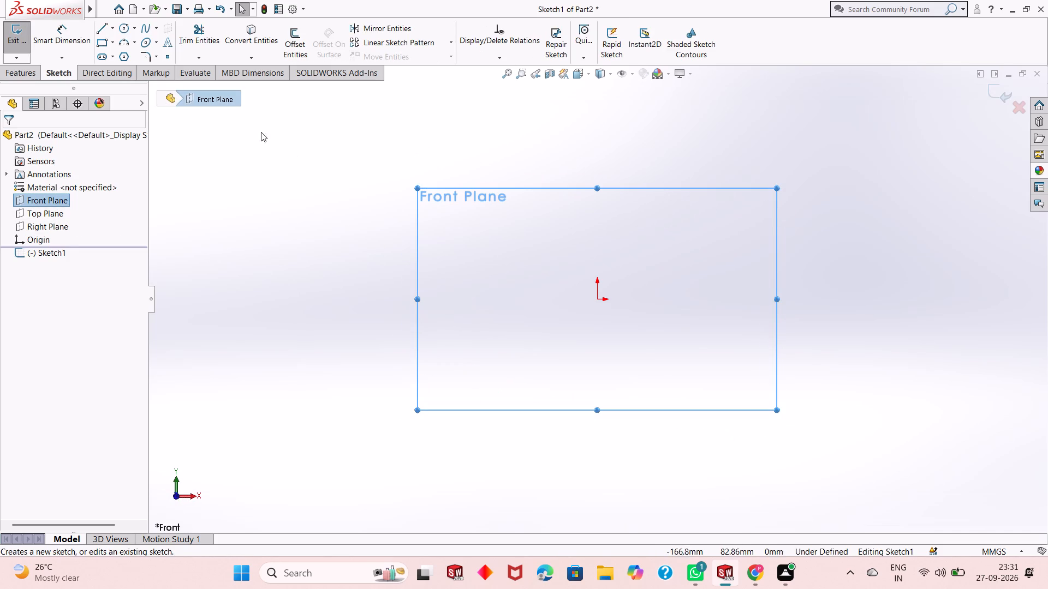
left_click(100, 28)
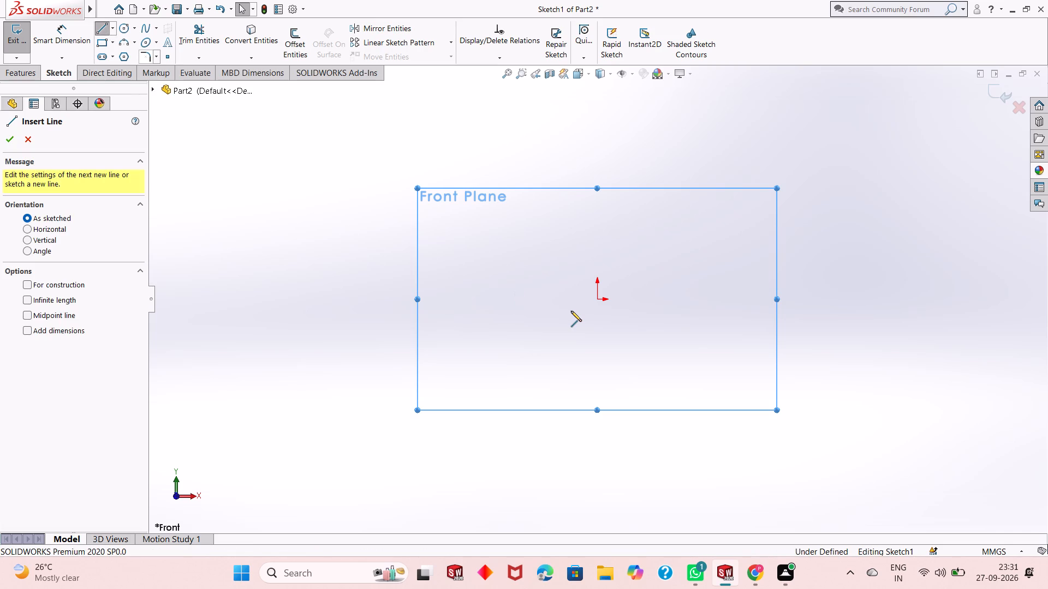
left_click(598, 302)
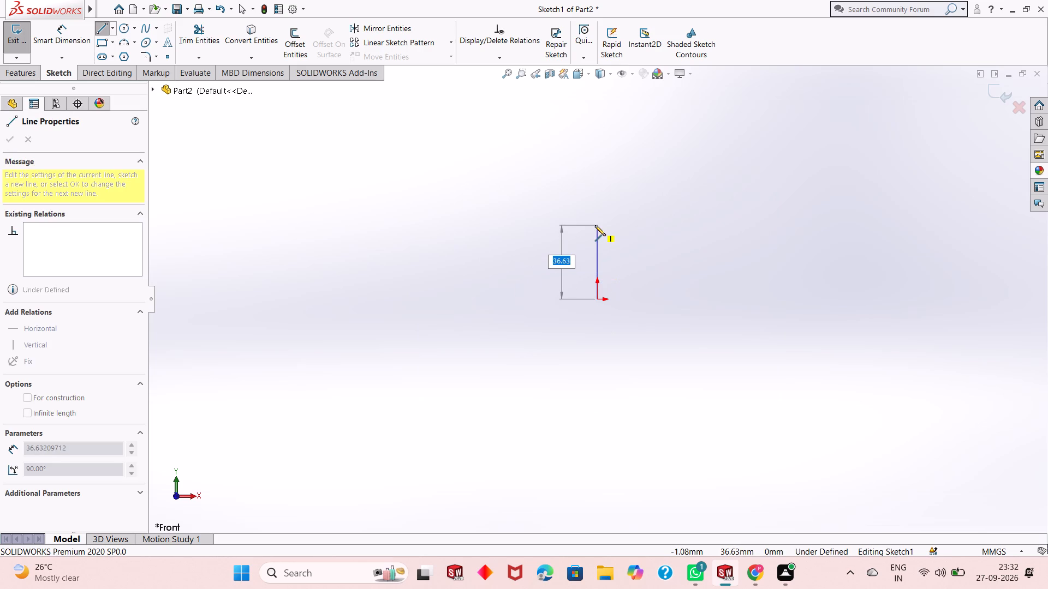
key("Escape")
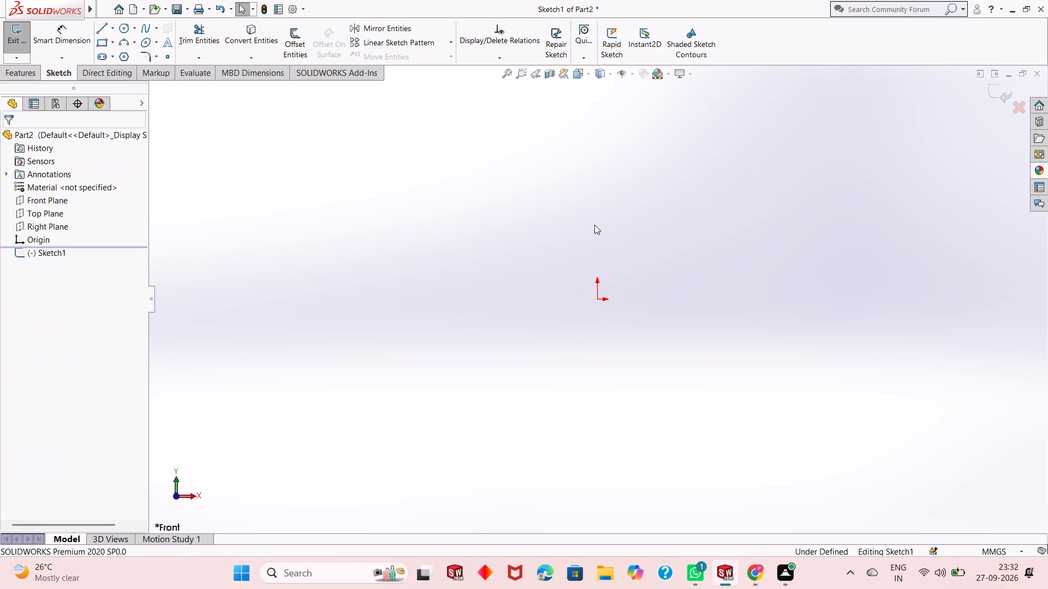
Draw a vertical centerline 48 mm long upward from the origin.
left_click(115, 27)
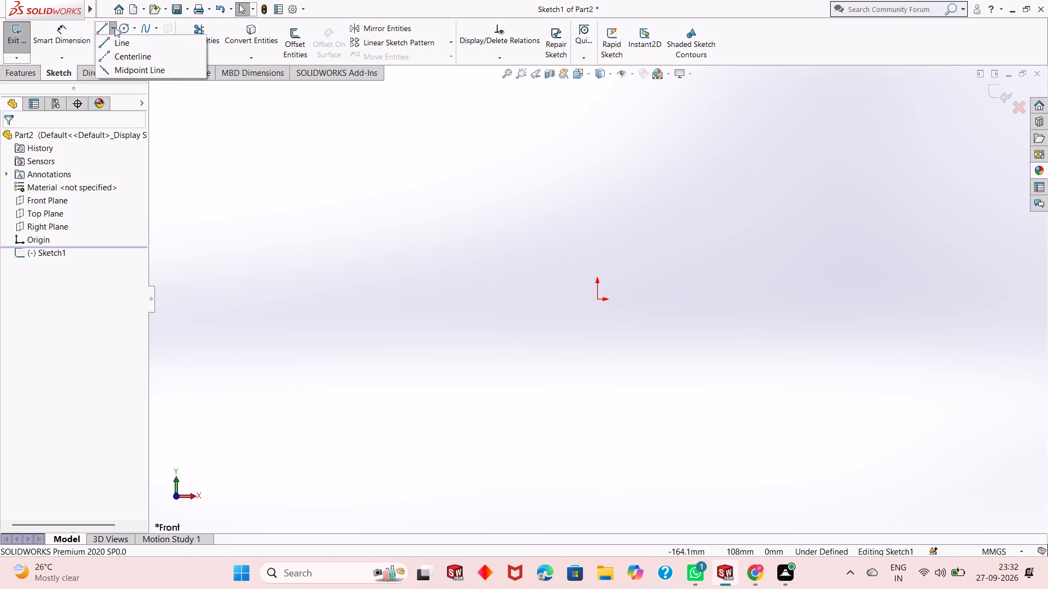
left_click(119, 58)
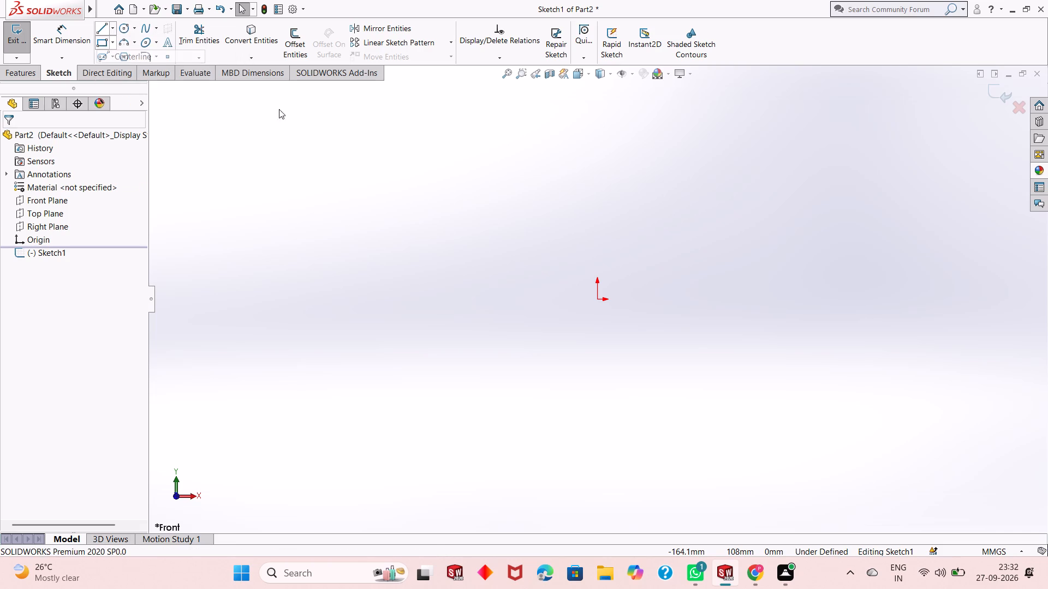
left_click(595, 302)
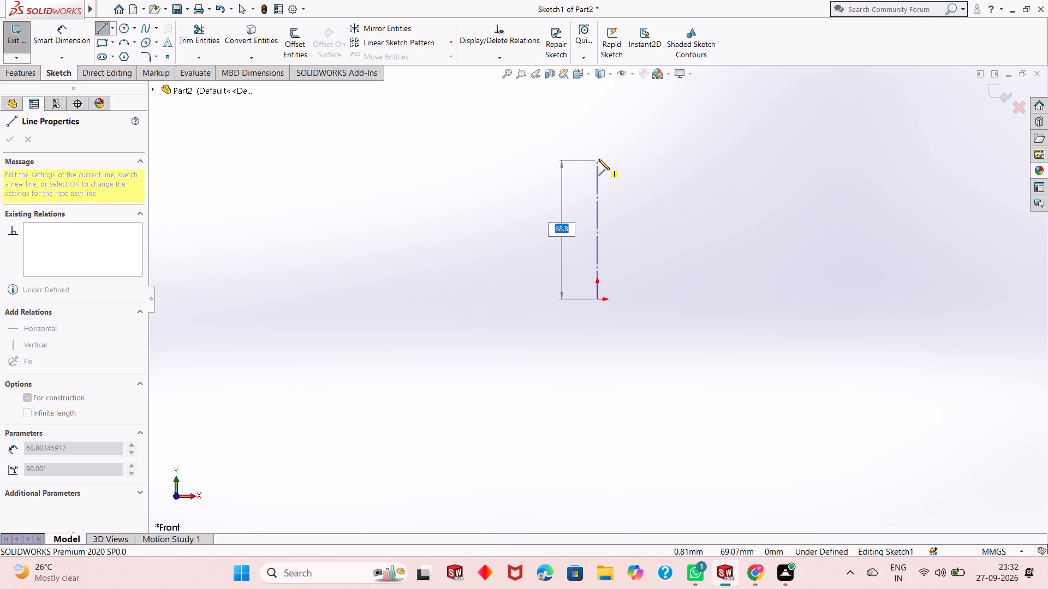
type("48")
key("Return")
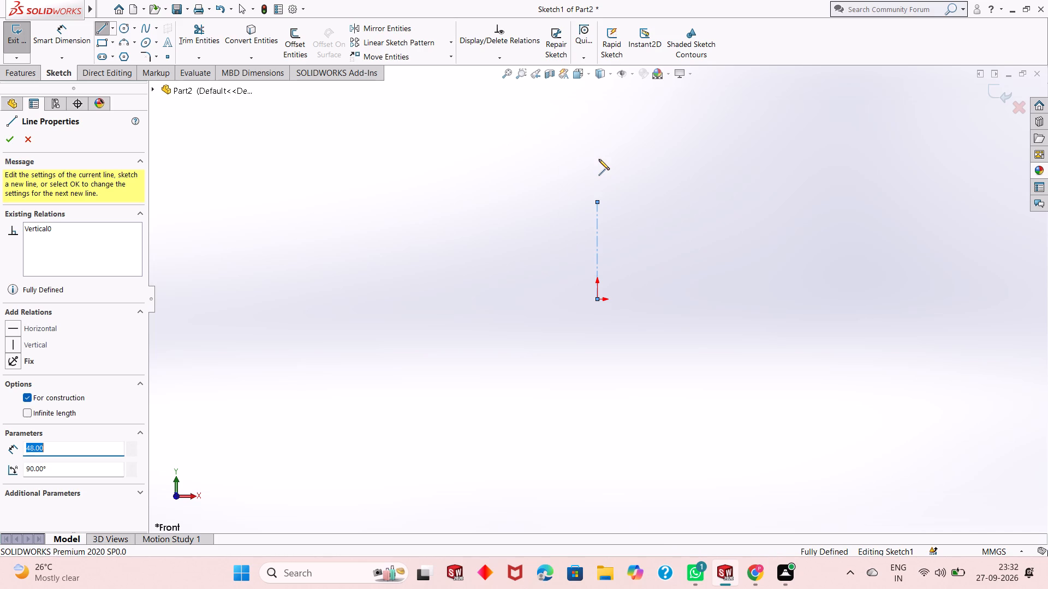
right_click(640, 227)
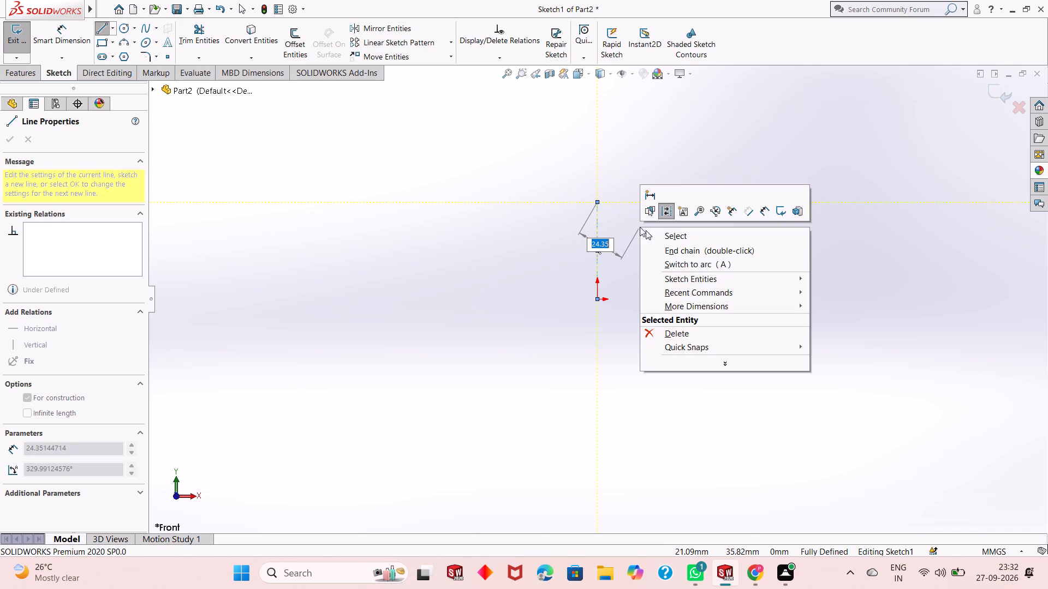
left_click(667, 239)
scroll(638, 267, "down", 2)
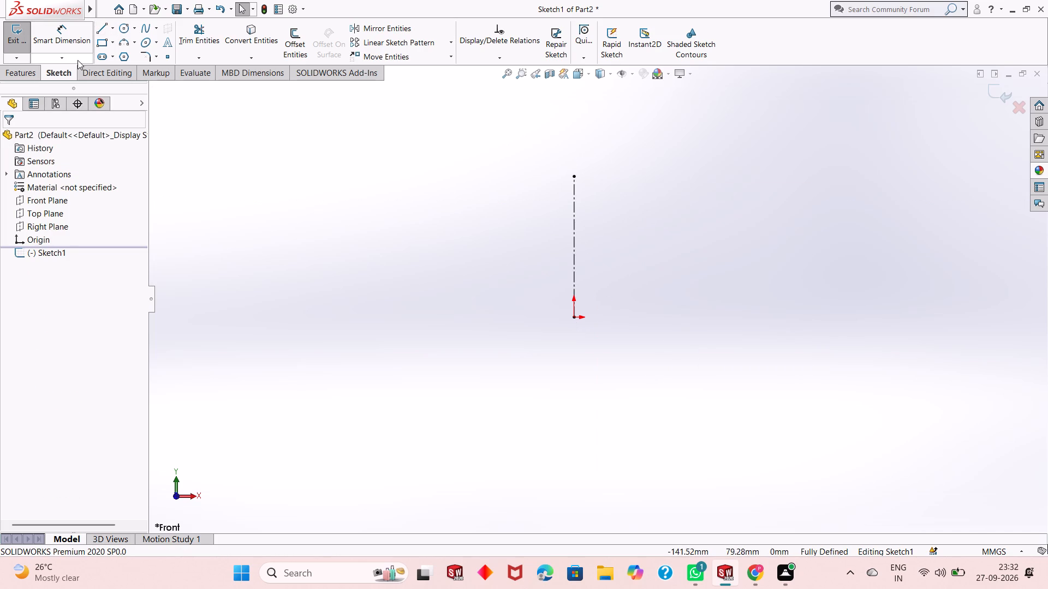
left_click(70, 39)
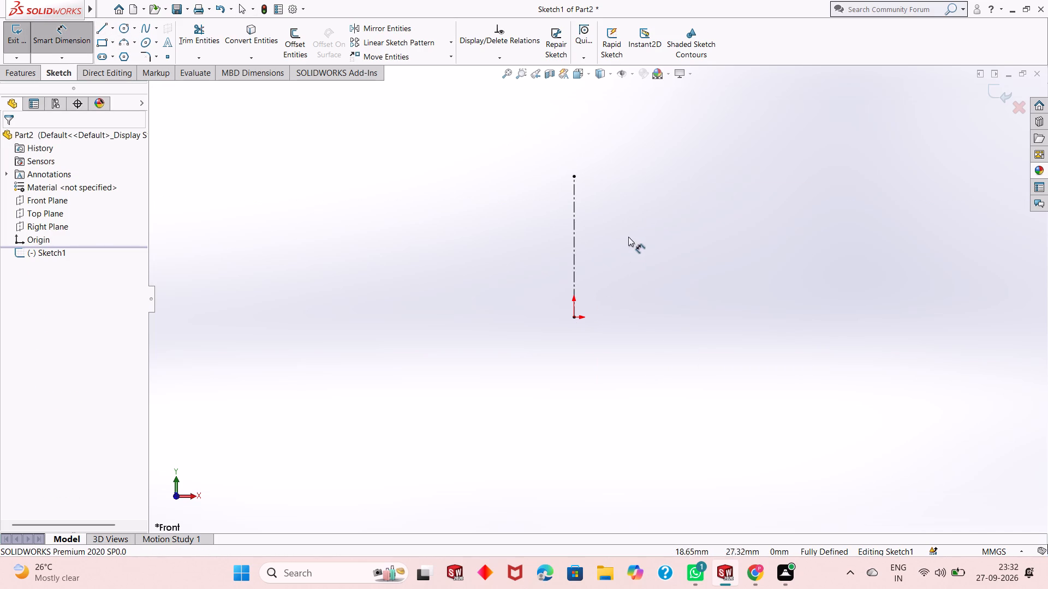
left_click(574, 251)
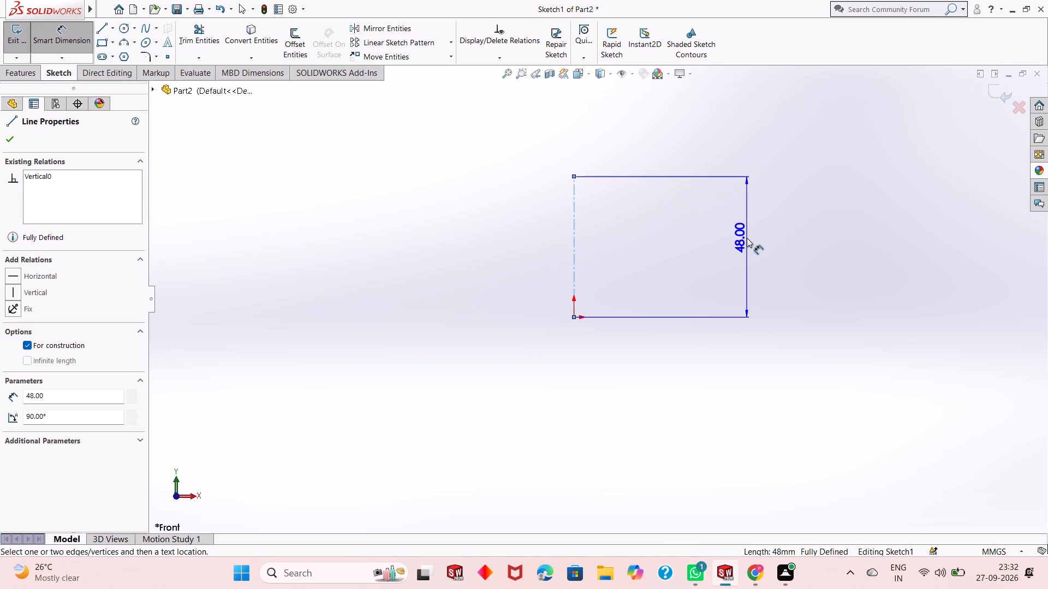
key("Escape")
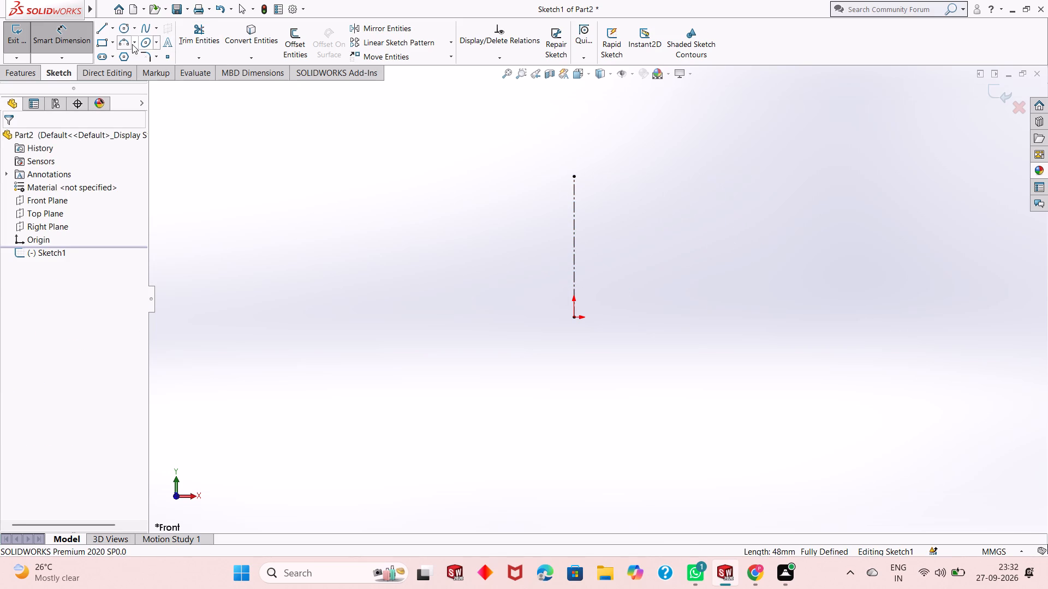
Draw a horizontal line about 49 mm long crossing the centerline a short distance above the origin.
left_click(102, 27)
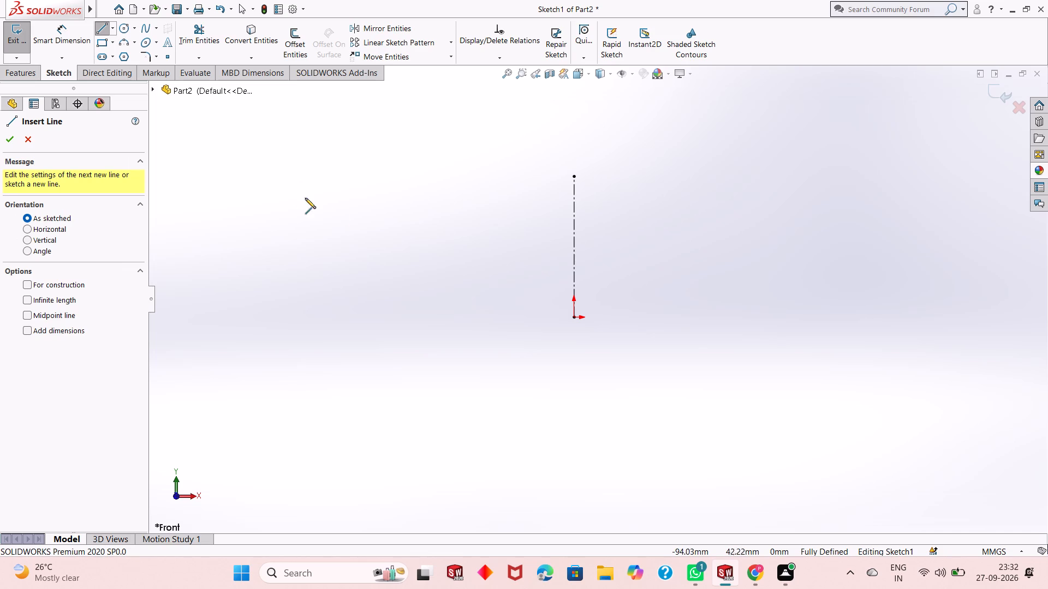
left_click(510, 278)
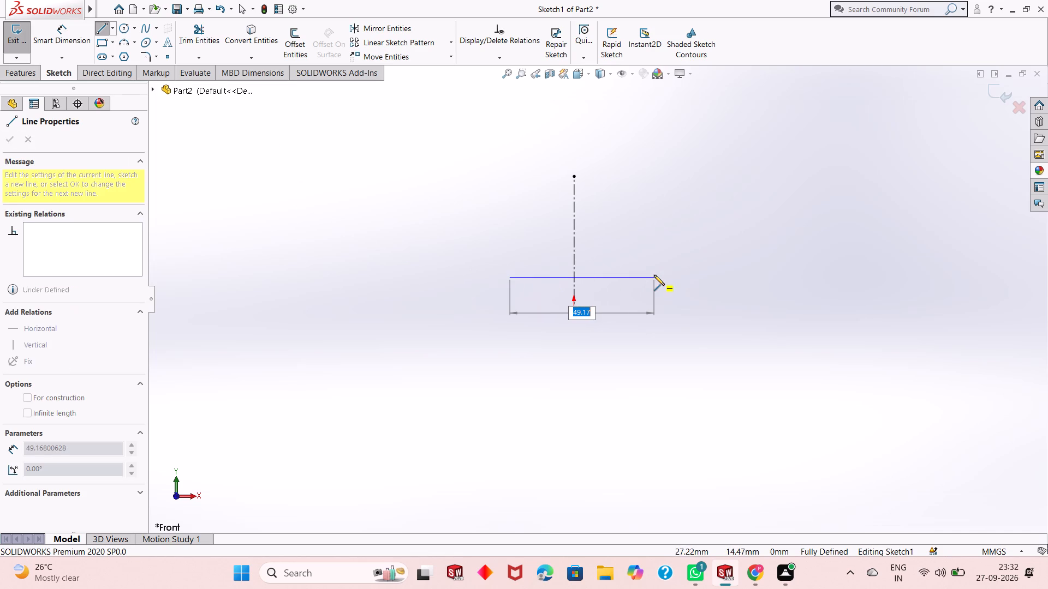
left_click(654, 275)
key("Escape")
key("Escape")
key("Escape")
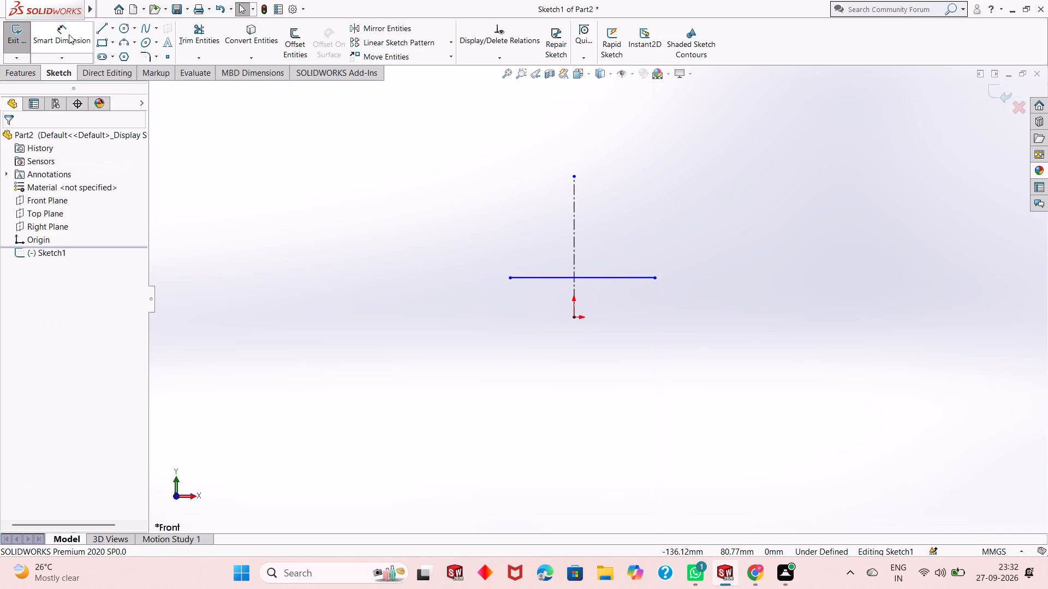
Dimension the vertical distance from the origin to the horizontal line as 8 mm.
left_click(80, 46)
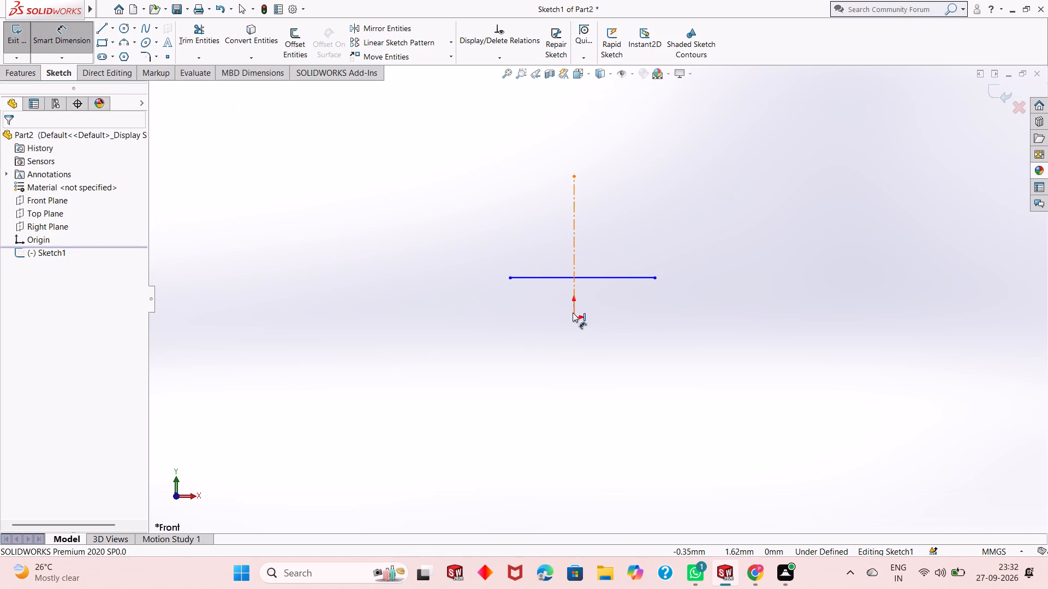
left_click(573, 317)
left_click(586, 278)
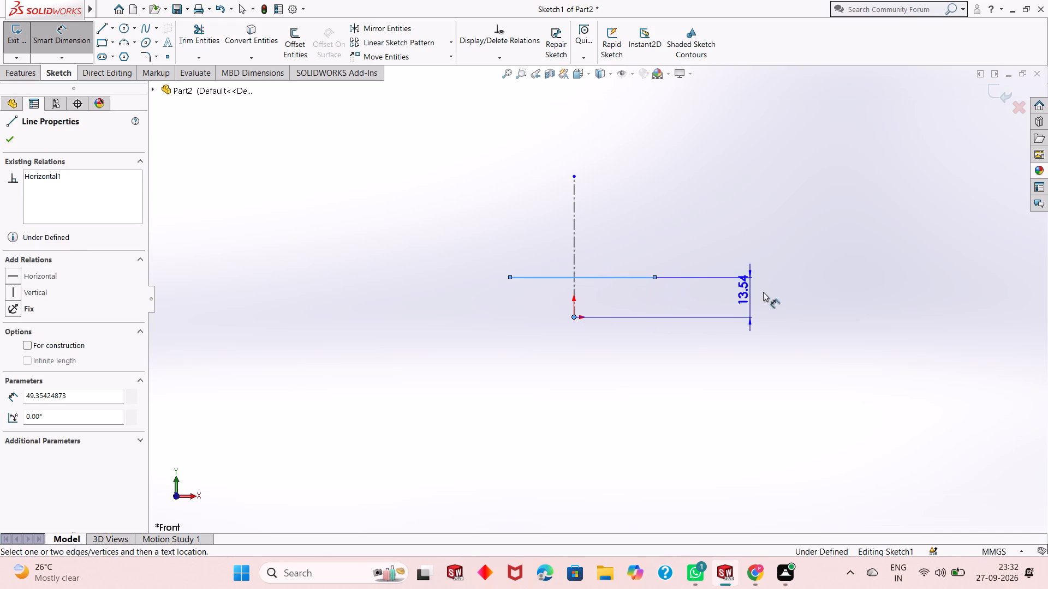
left_click(763, 292)
key("8")
key("Return")
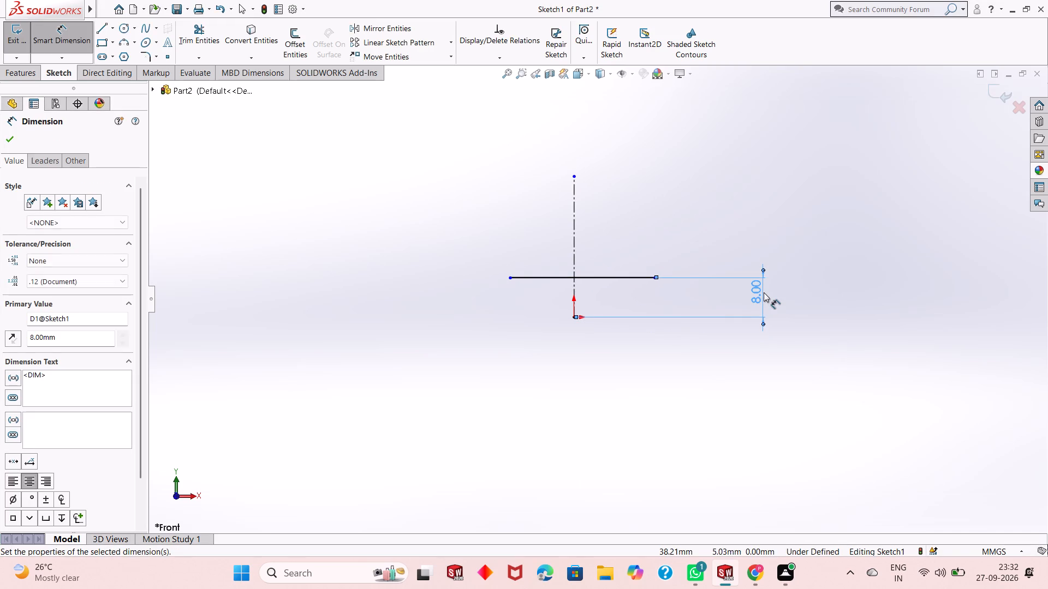
scroll(627, 287, "down", 2)
scroll(575, 304, "down", 2)
scroll(575, 304, "up", 1)
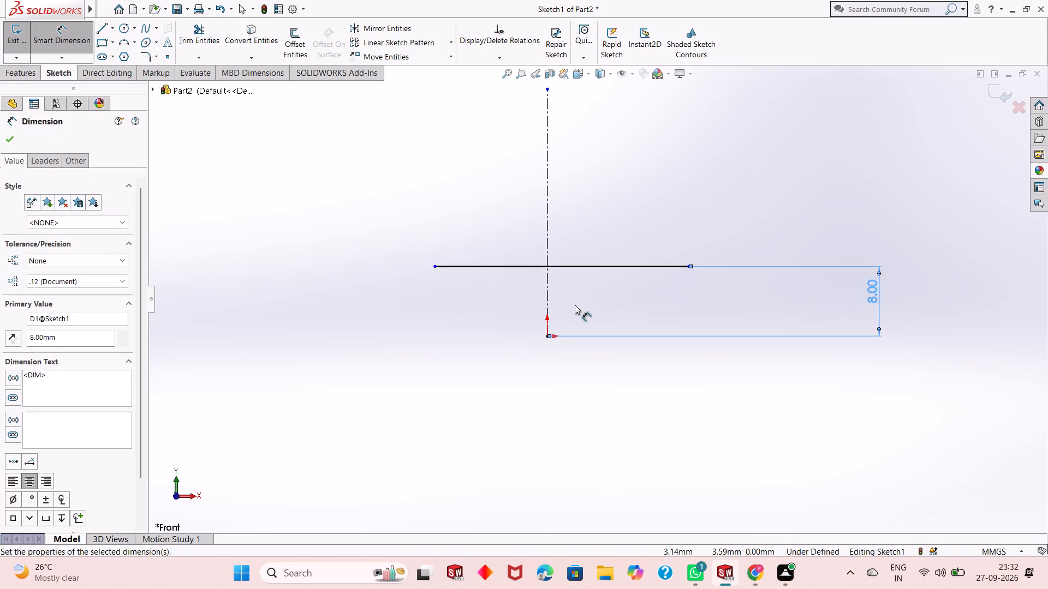
scroll(575, 305, "up", 2)
right_click(725, 209)
left_click(749, 244)
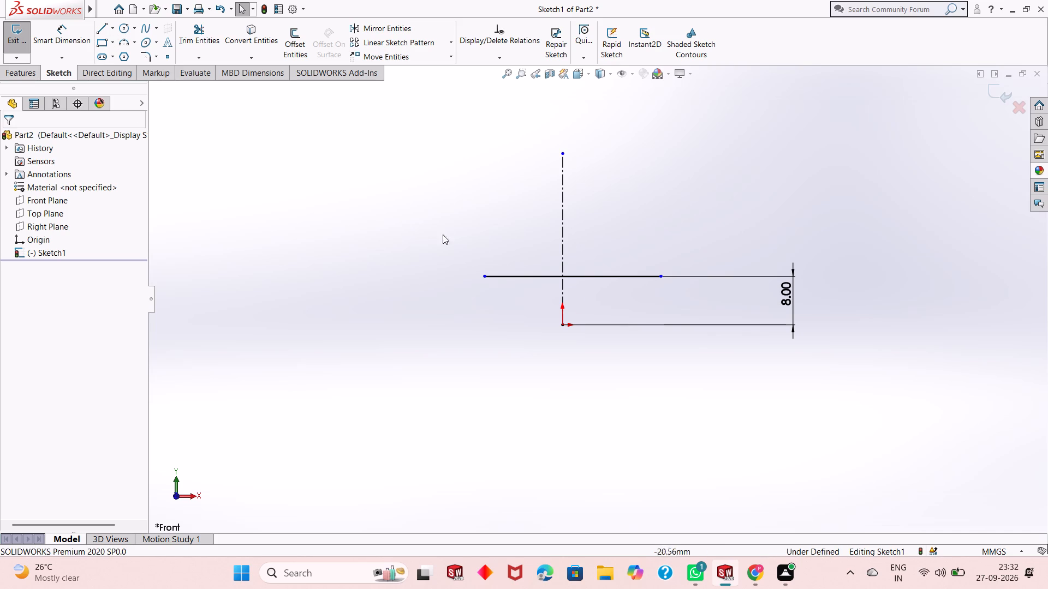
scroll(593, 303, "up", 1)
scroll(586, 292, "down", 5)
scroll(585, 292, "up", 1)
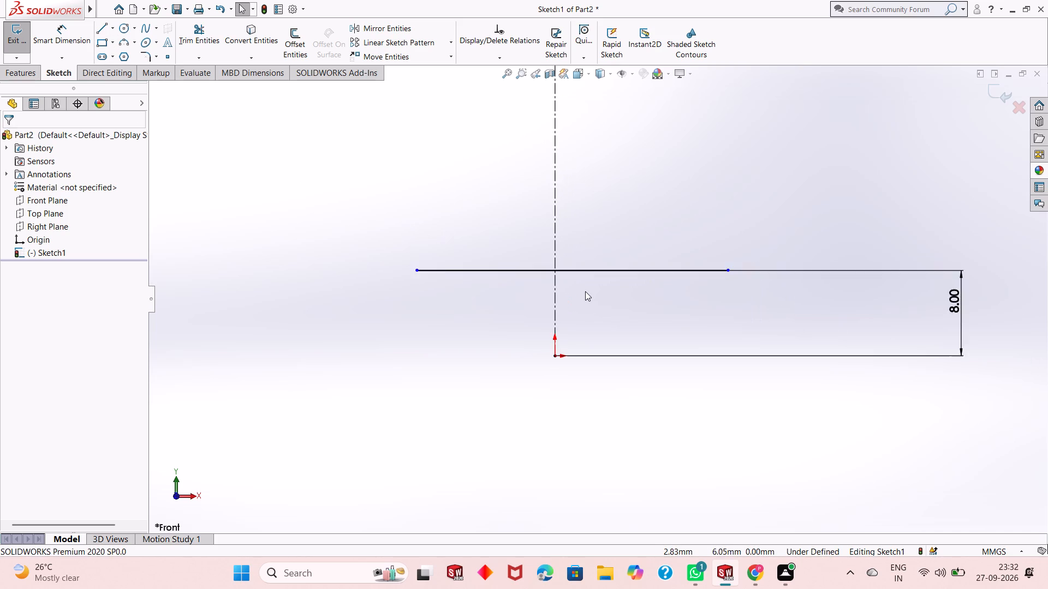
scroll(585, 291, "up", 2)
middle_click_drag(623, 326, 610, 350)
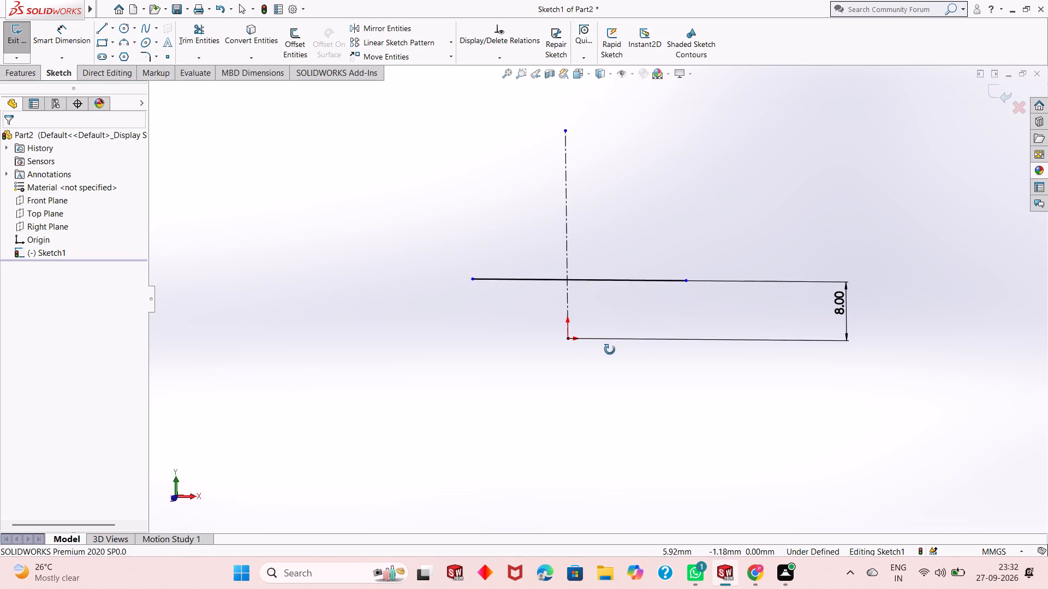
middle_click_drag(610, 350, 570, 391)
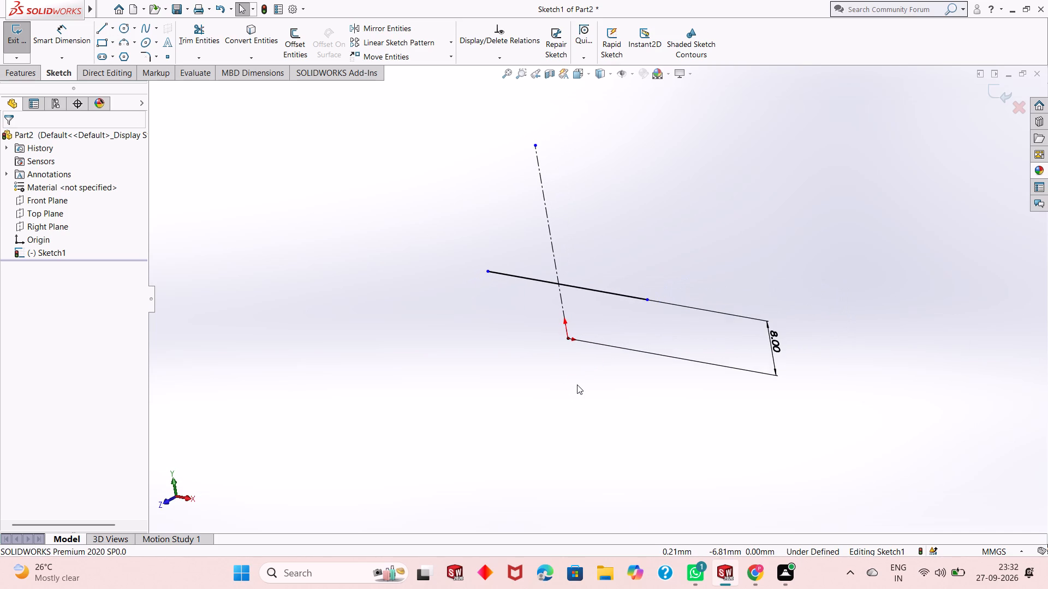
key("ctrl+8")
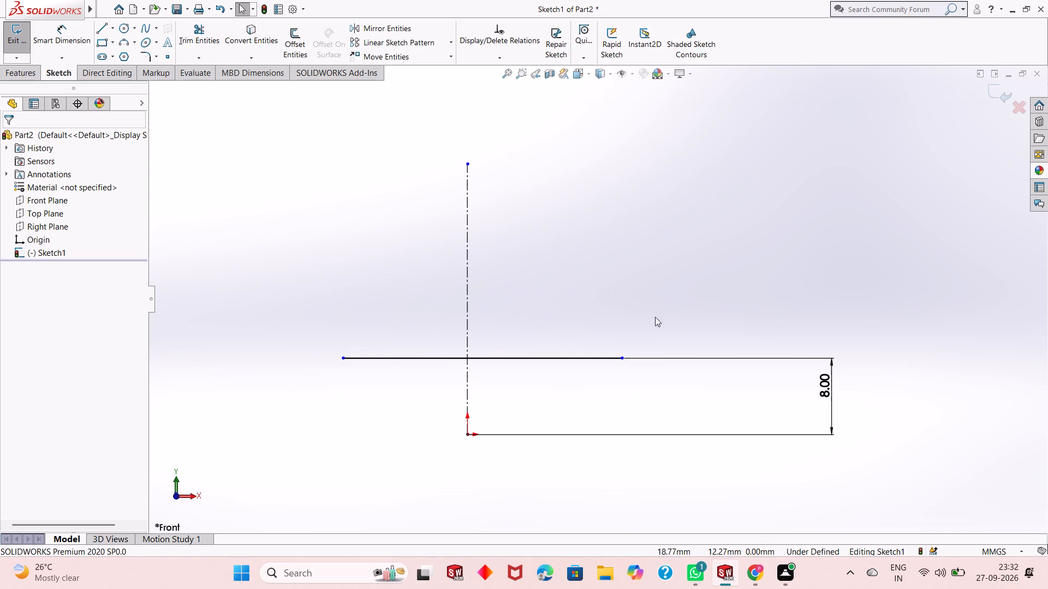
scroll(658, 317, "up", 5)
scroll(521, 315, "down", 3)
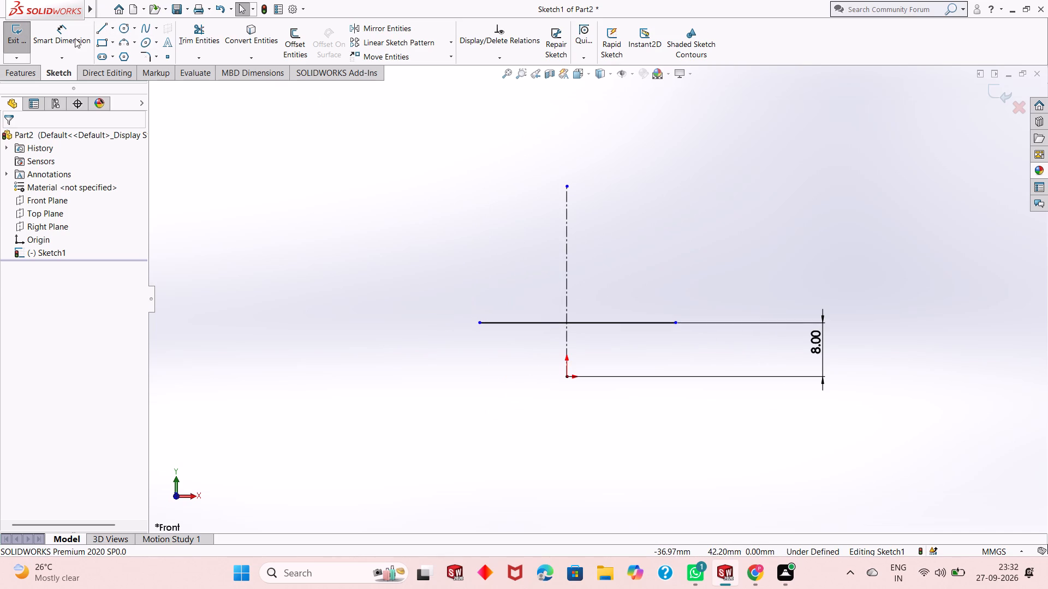
Draw two slanted lines from the origin, one up-left about 20.5 mm long and one up-right, forming a V across the horizontal line.
left_click(98, 29)
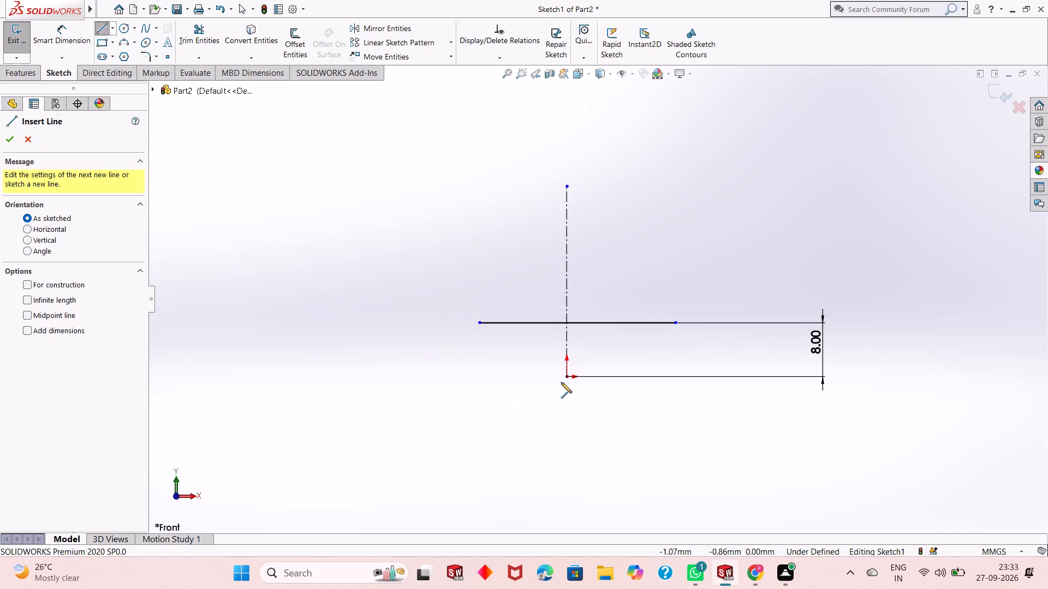
left_click(567, 378)
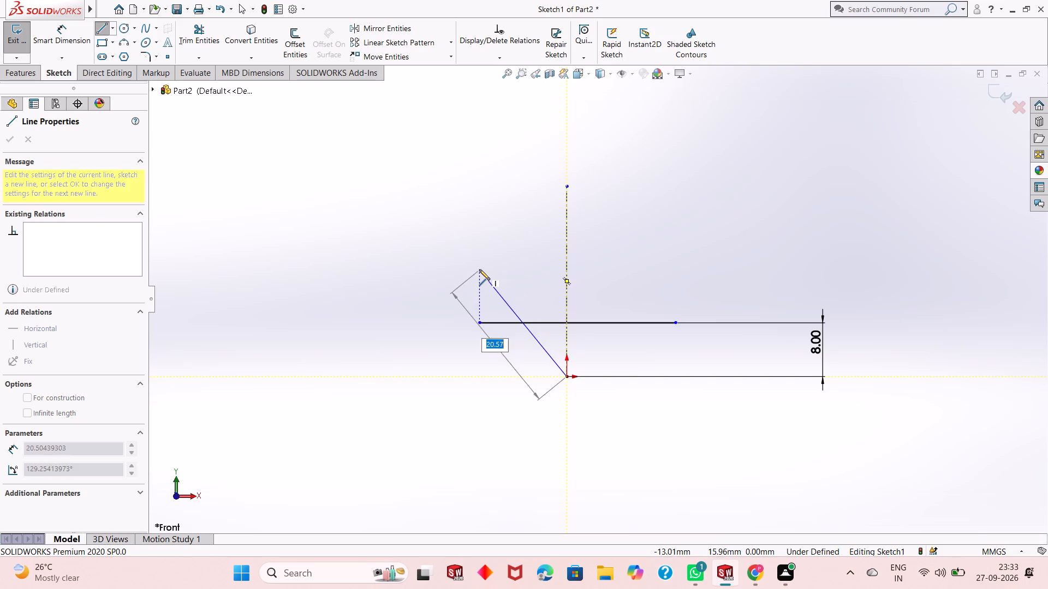
left_click(479, 269)
right_click(479, 269)
left_click(522, 277)
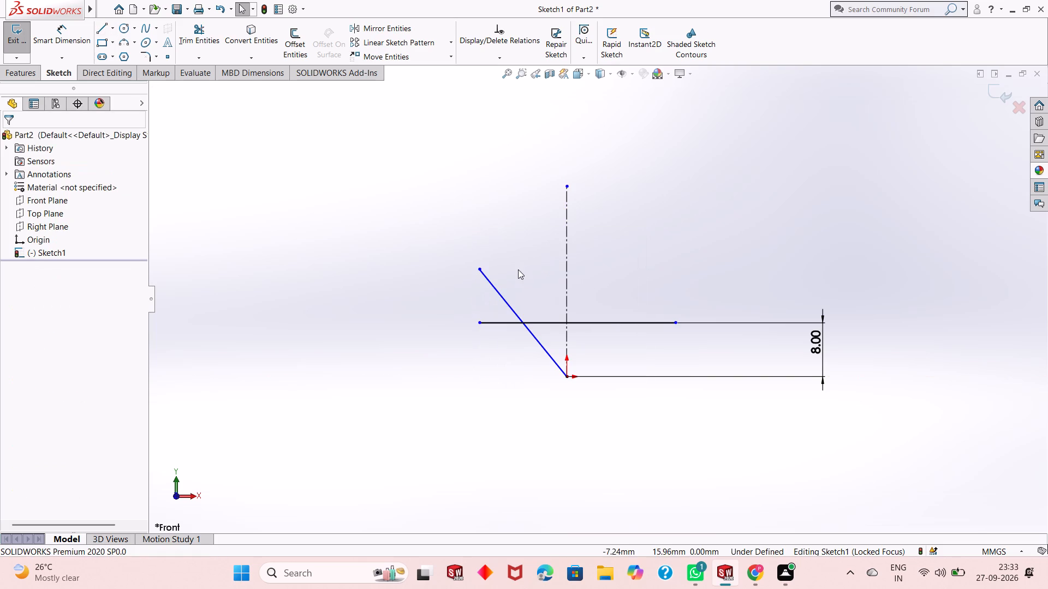
left_click(99, 31)
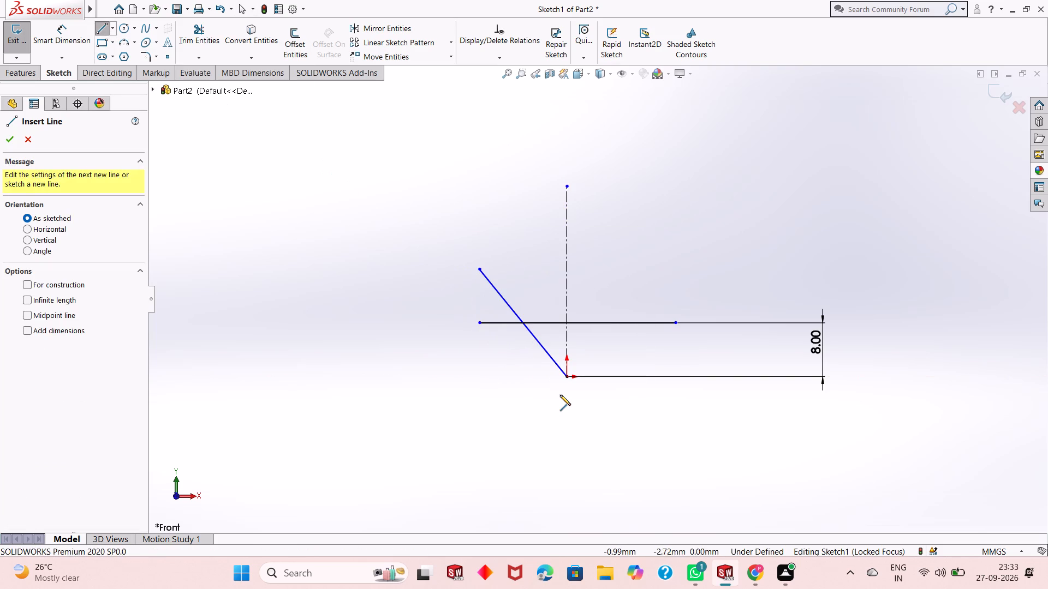
left_click(565, 378)
left_click(653, 266)
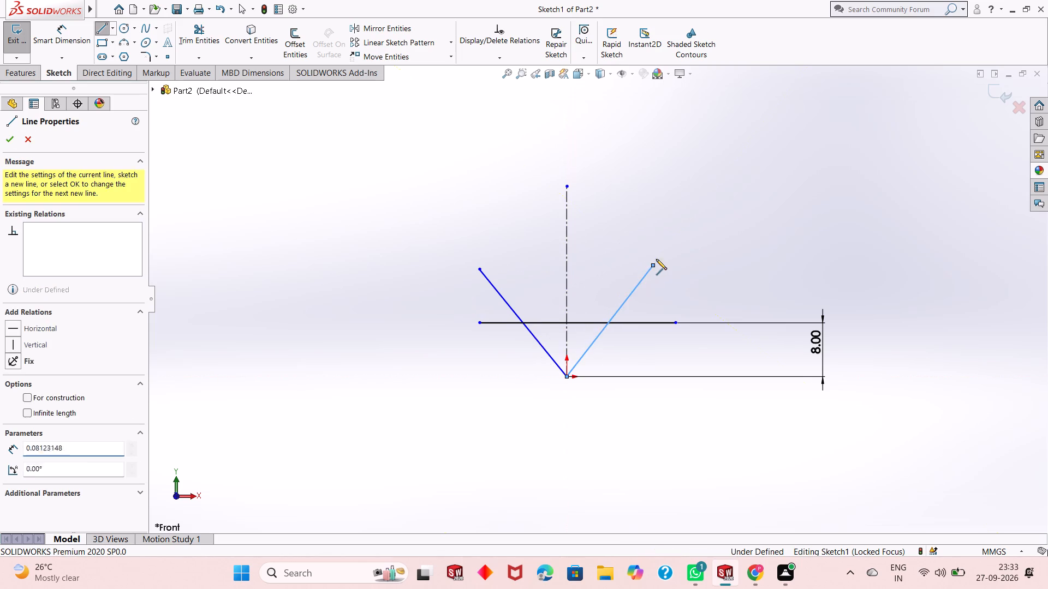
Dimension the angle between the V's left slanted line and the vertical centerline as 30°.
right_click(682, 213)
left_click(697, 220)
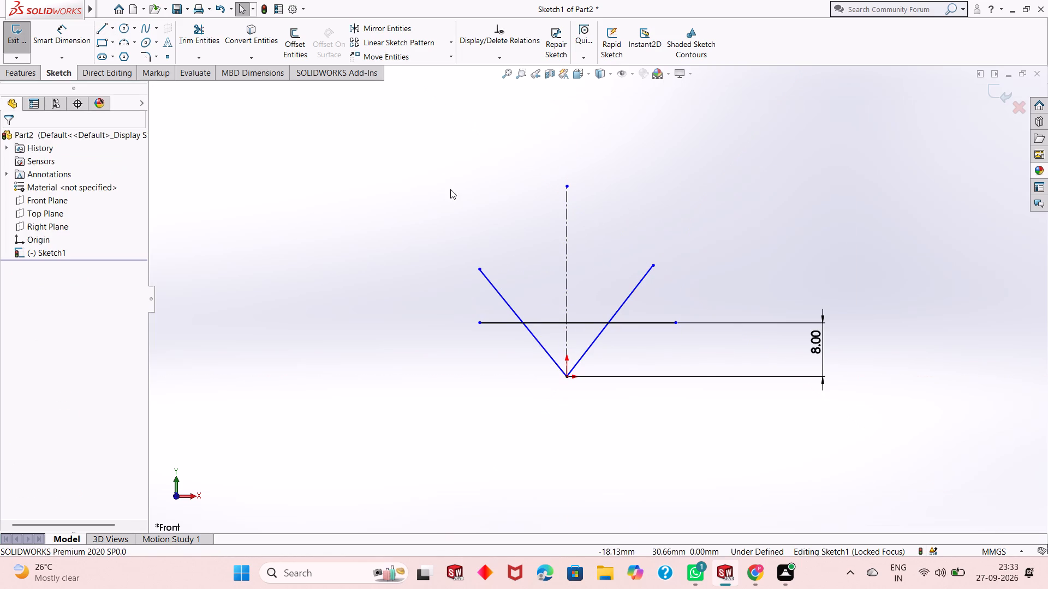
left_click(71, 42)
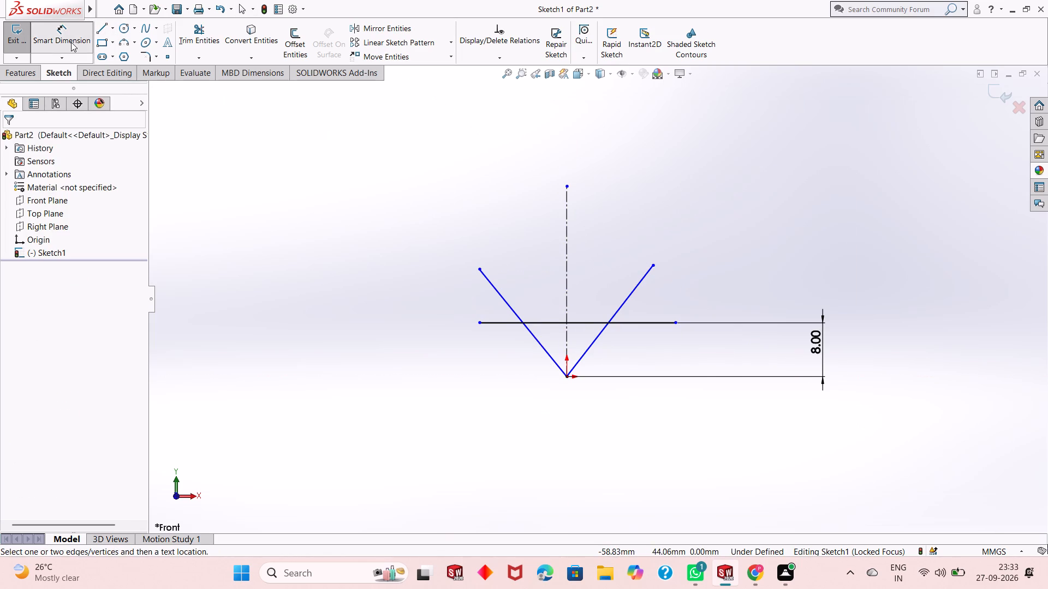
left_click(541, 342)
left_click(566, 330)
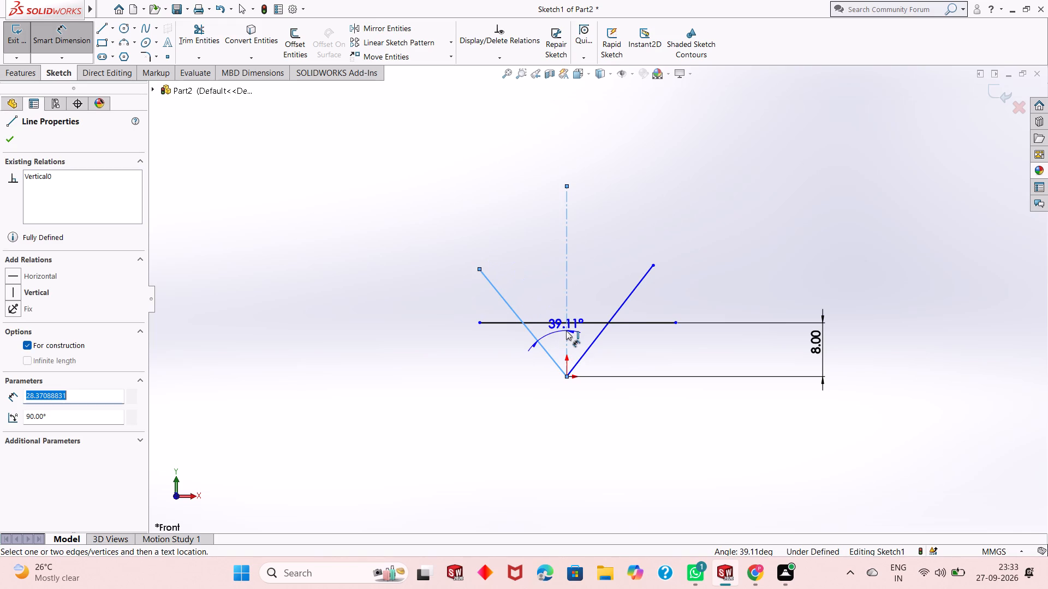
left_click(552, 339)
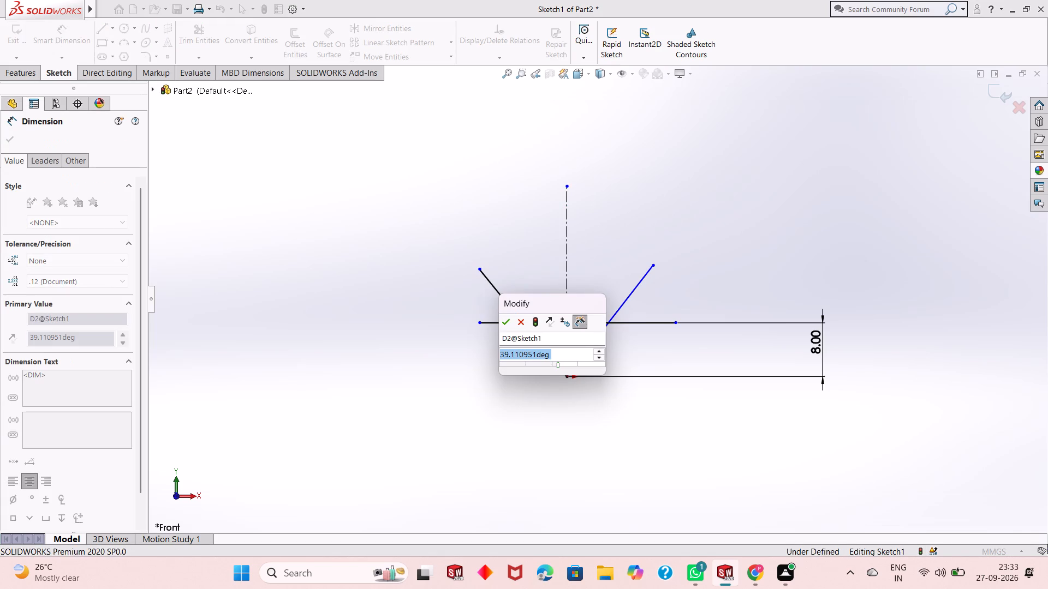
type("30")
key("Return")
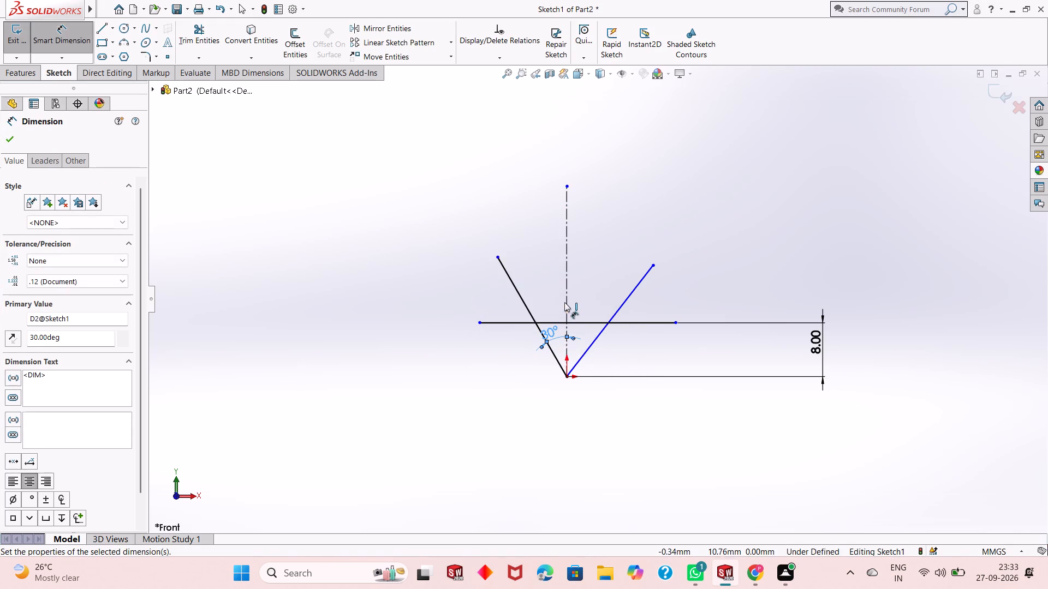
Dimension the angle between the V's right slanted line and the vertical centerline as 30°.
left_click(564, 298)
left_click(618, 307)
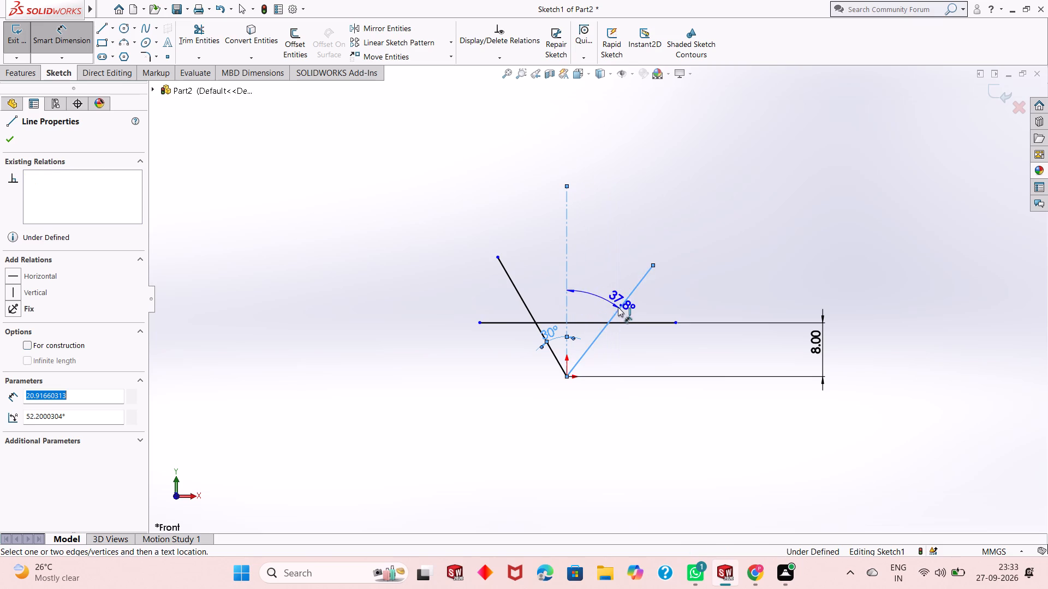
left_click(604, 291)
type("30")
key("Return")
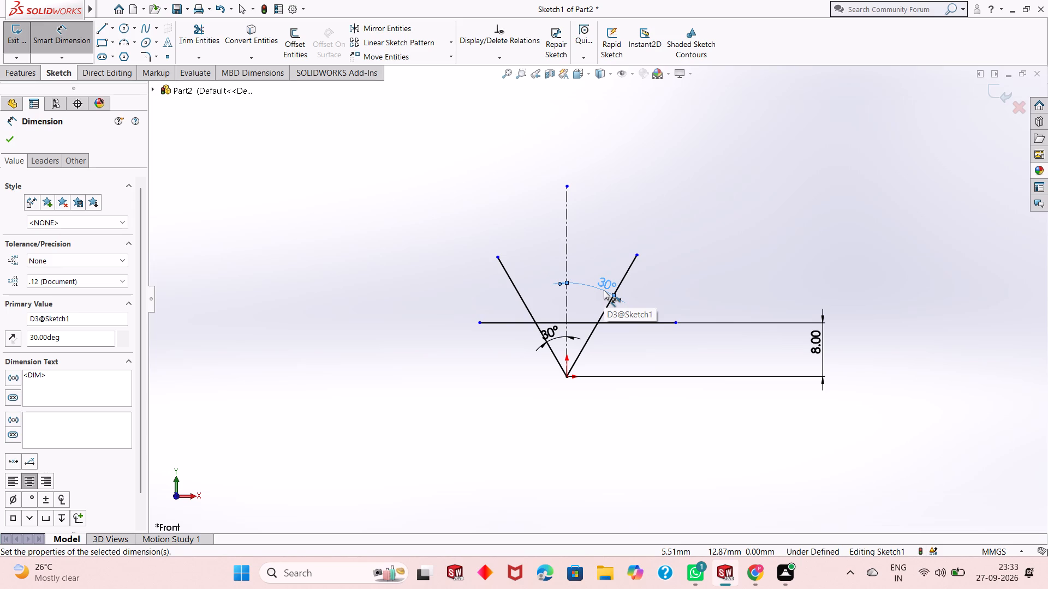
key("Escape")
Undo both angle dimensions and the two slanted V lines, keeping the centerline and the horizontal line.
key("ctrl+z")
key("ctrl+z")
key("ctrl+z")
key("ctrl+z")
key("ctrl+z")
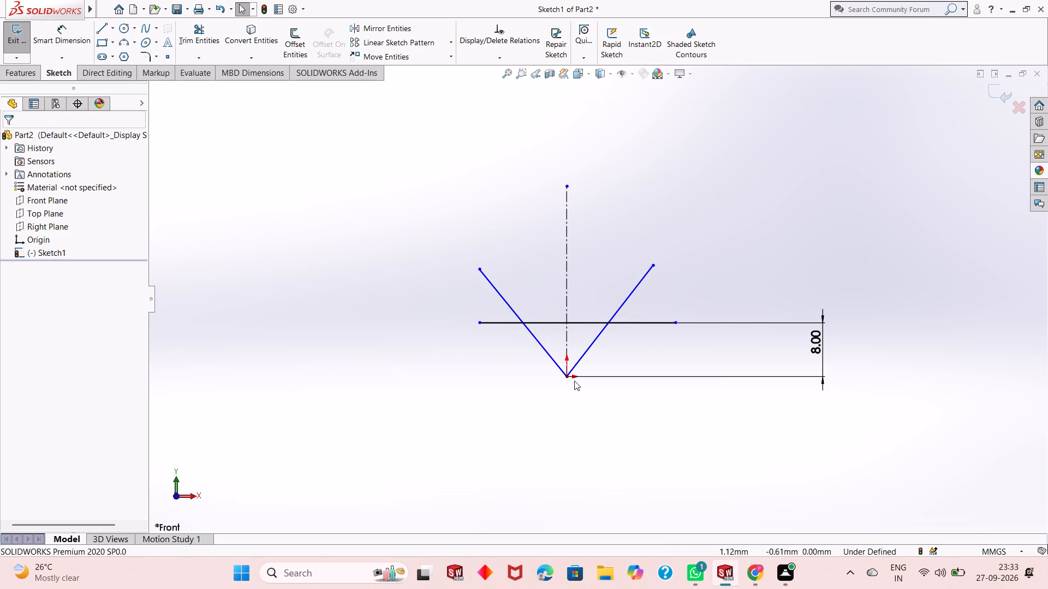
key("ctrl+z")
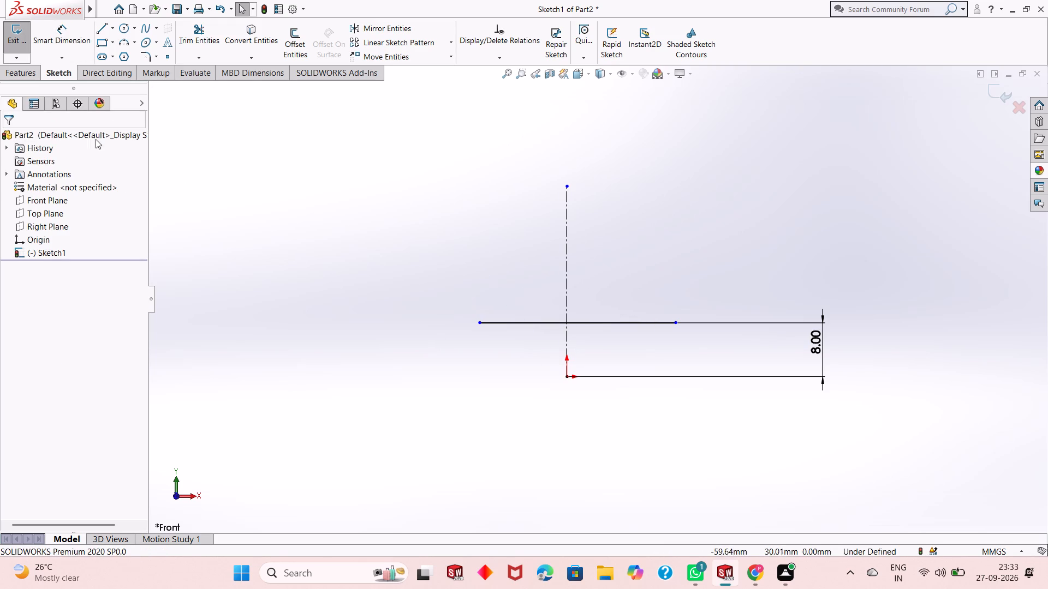
Draw a 5 mm horizontal line leftward from the origin, continued by a slanted line up-left across the upper horizontal line.
left_click(105, 28)
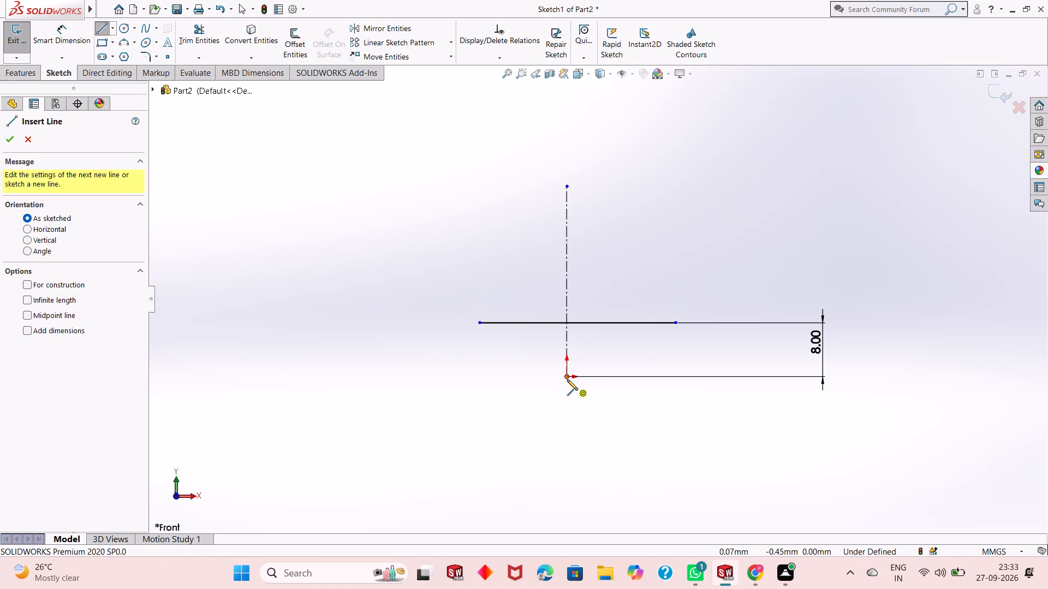
left_click(568, 377)
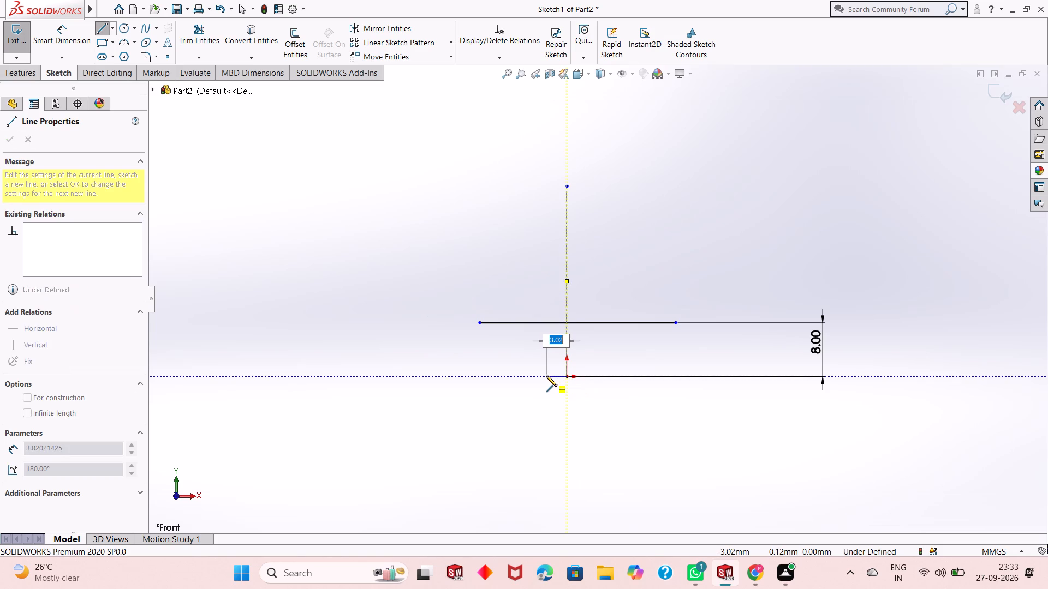
key("5")
key("Return")
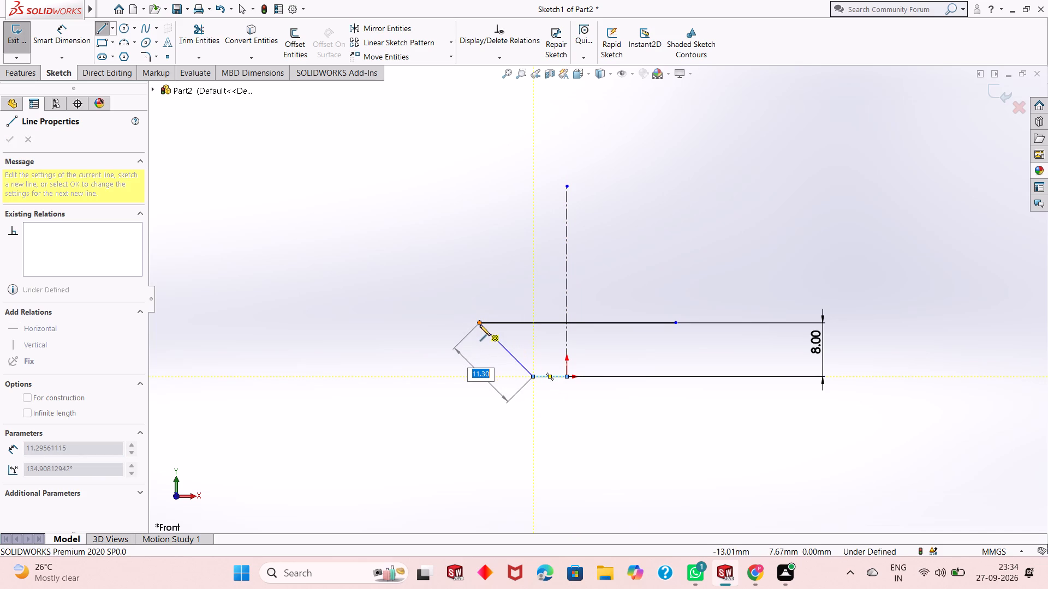
left_click(475, 269)
key("Escape")
key("Escape")
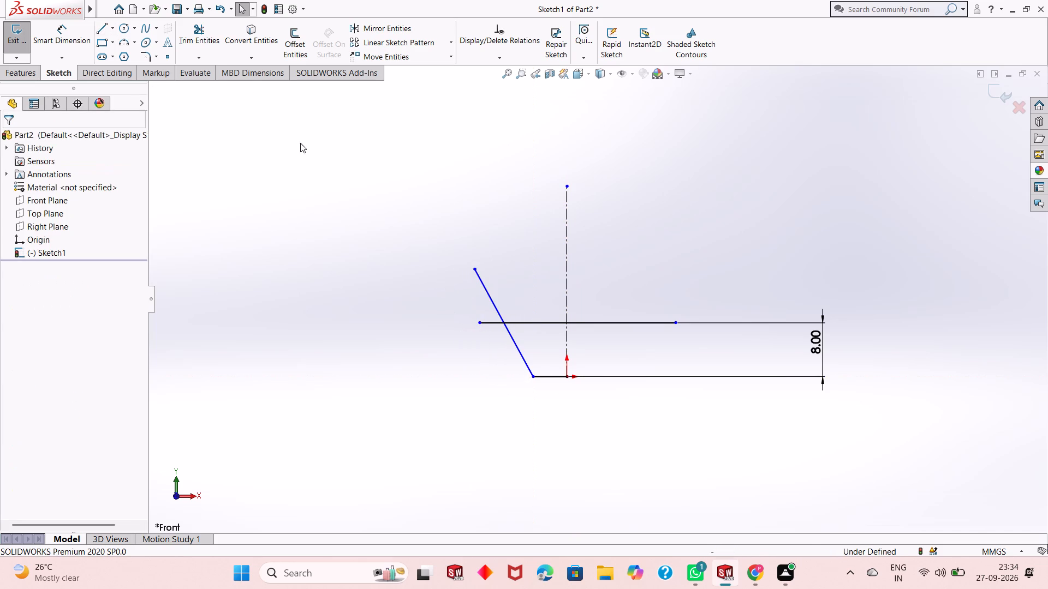
key("Escape")
key("Escape")
Dimension the angle between the slanted line and the vertical centerline as 30°.
left_click(72, 46)
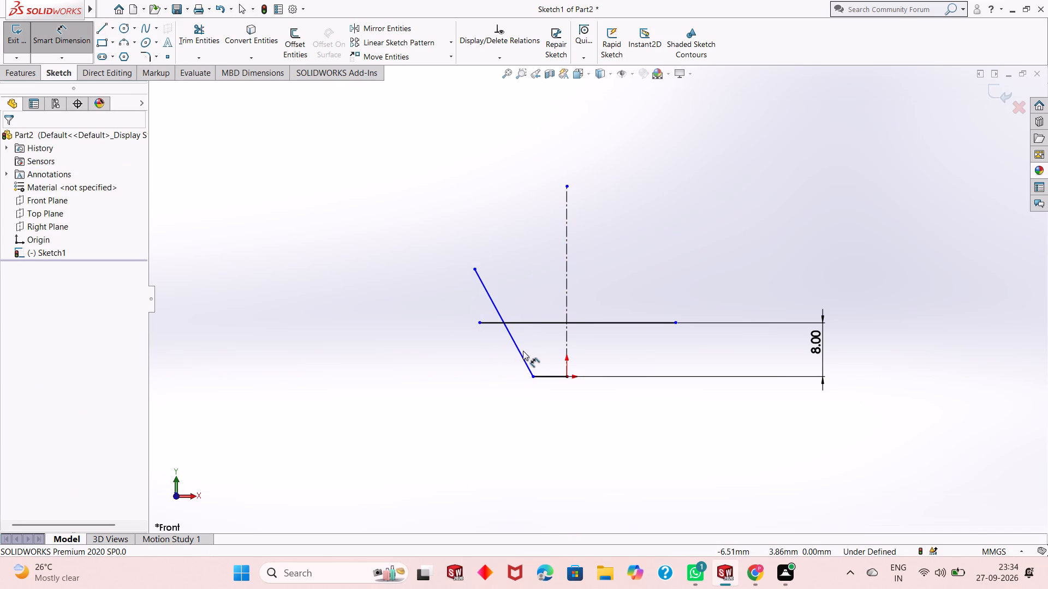
left_click(523, 356)
left_click(568, 342)
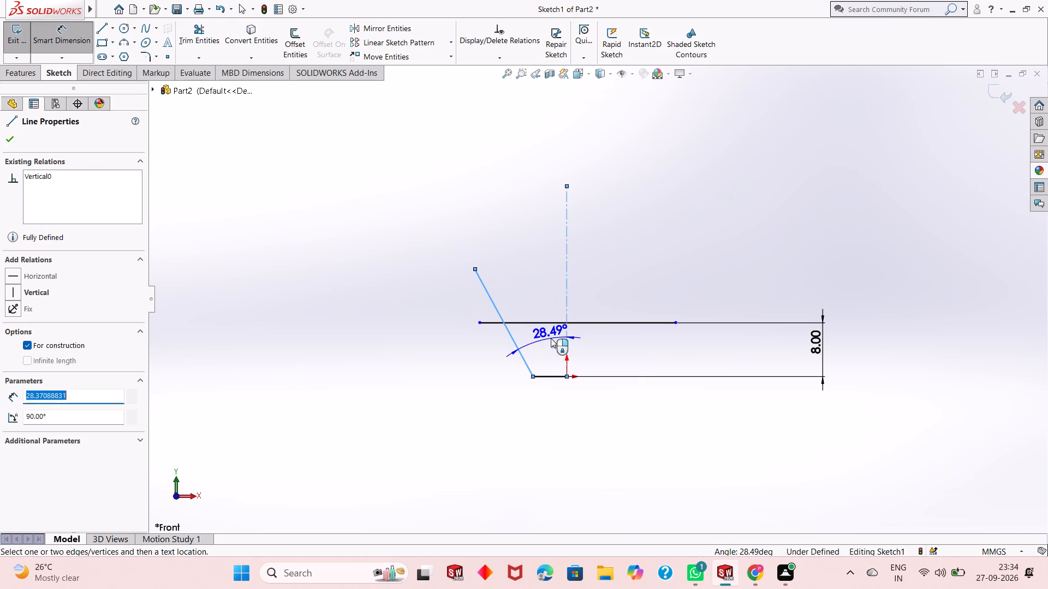
left_click(551, 338)
type("30")
key("Return")
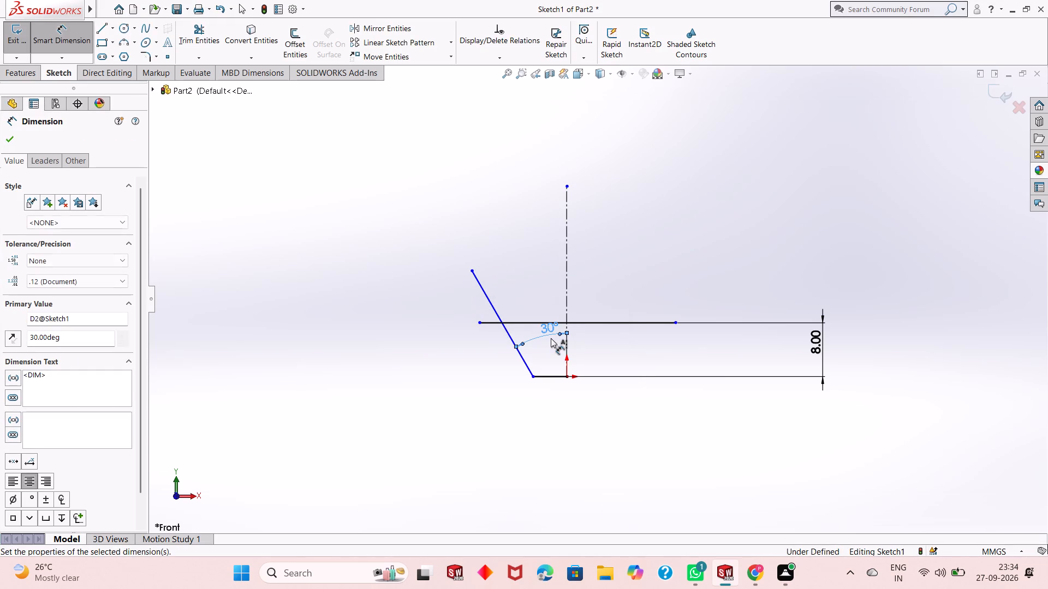
key("Escape")
key("Escape")
key("Escape")
key("Escape")
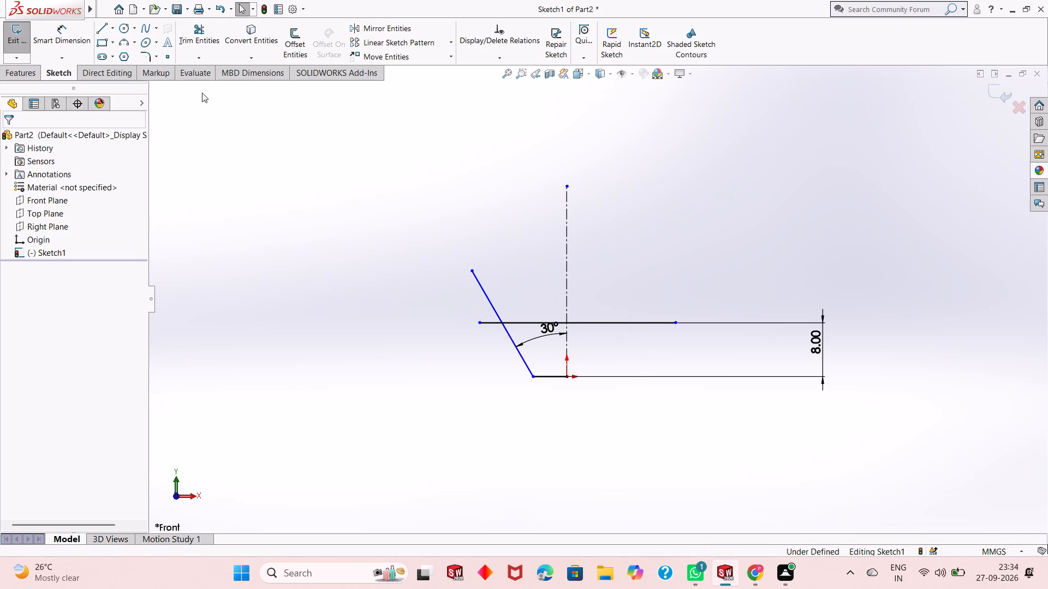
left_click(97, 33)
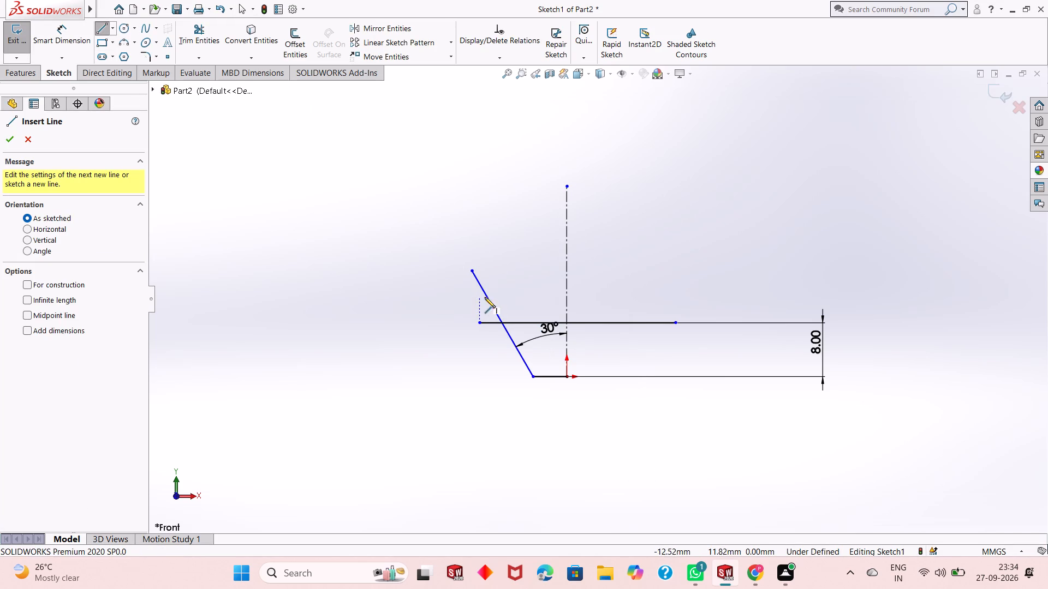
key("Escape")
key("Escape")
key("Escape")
Trim the slanted line above the upper horizontal line and the horizontal line's overhang left of their intersection.
left_click(189, 38)
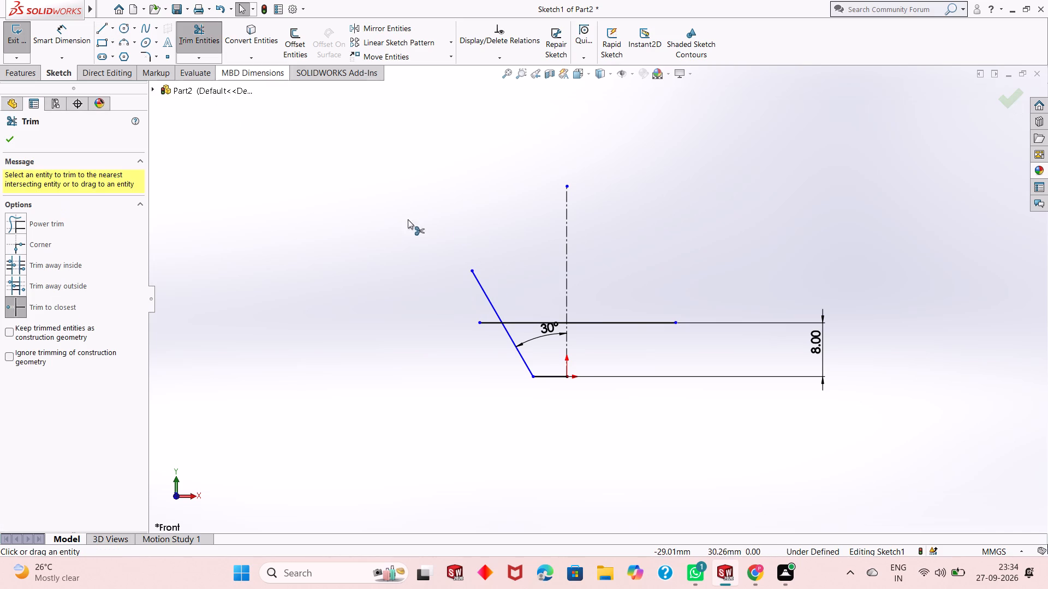
left_click(492, 305)
left_click(490, 324)
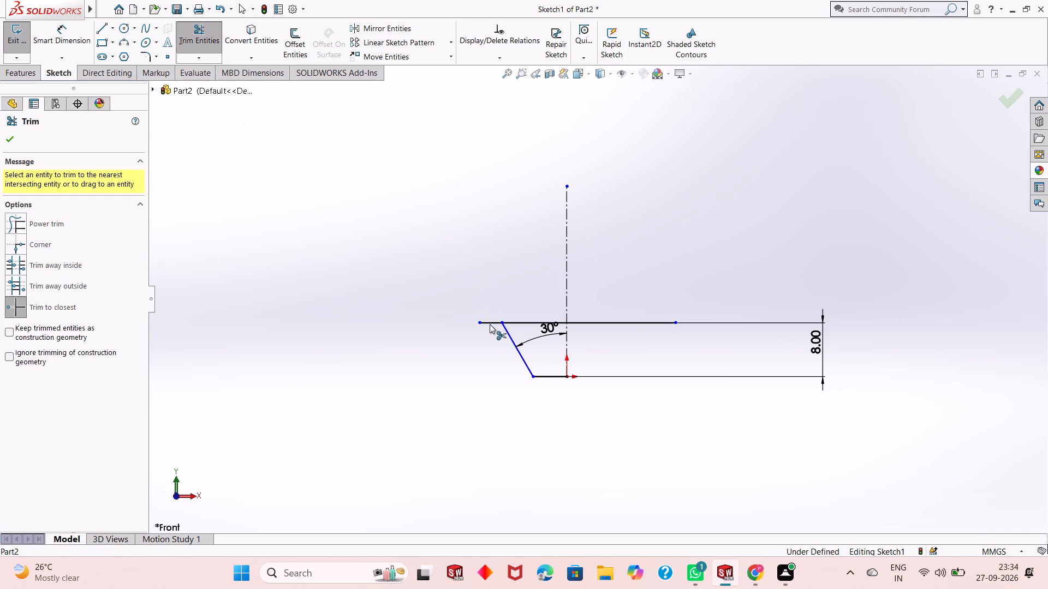
key("Escape")
right_click(413, 313)
key("Escape")
key("Escape")
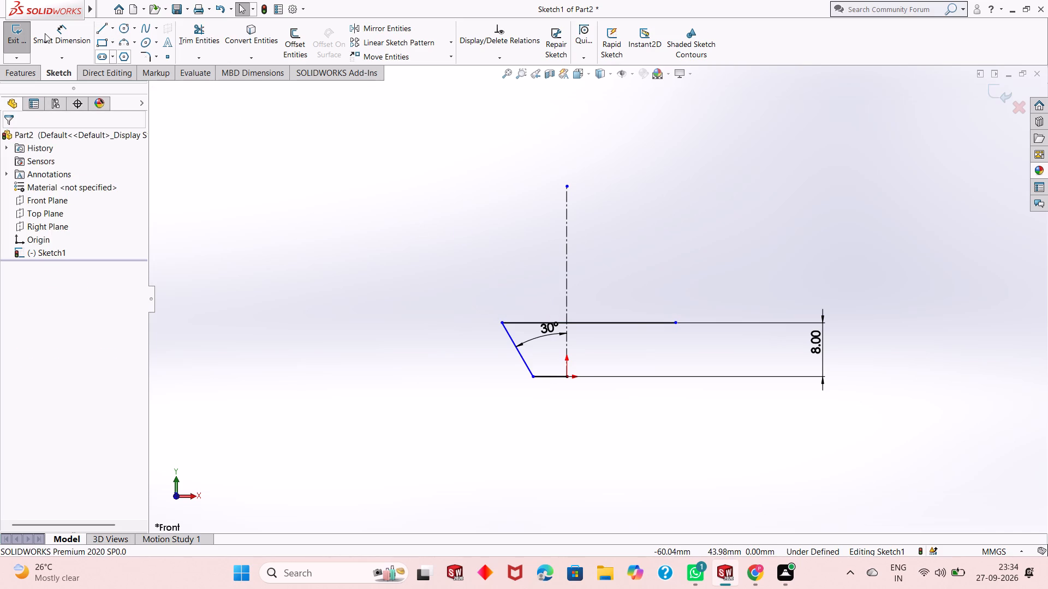
Draw a 30 mm vertical line upward from the corner where the slanted line meets the upper horizontal line.
left_click(103, 29)
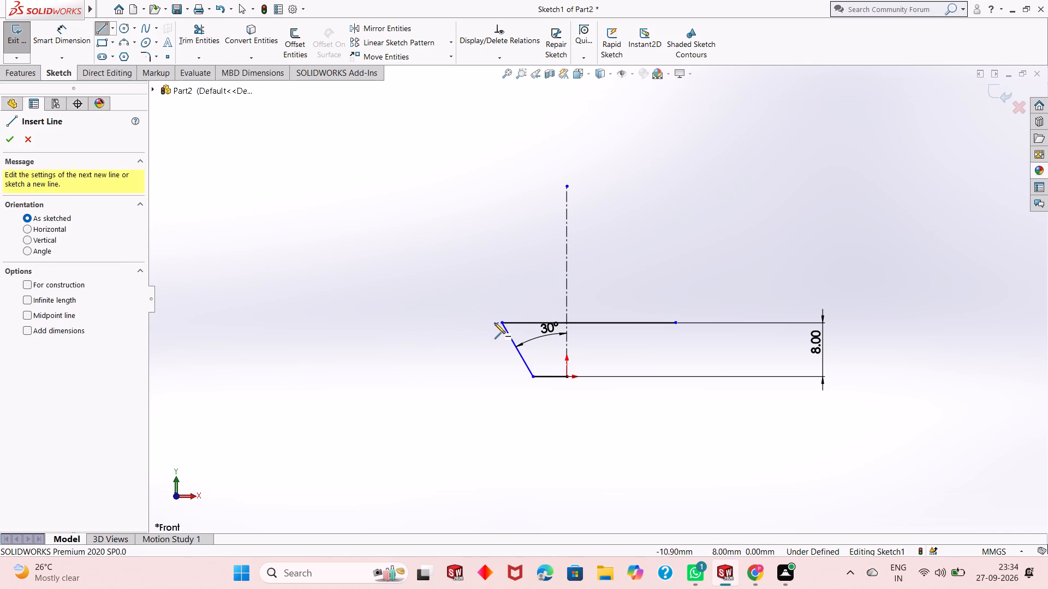
left_click(501, 323)
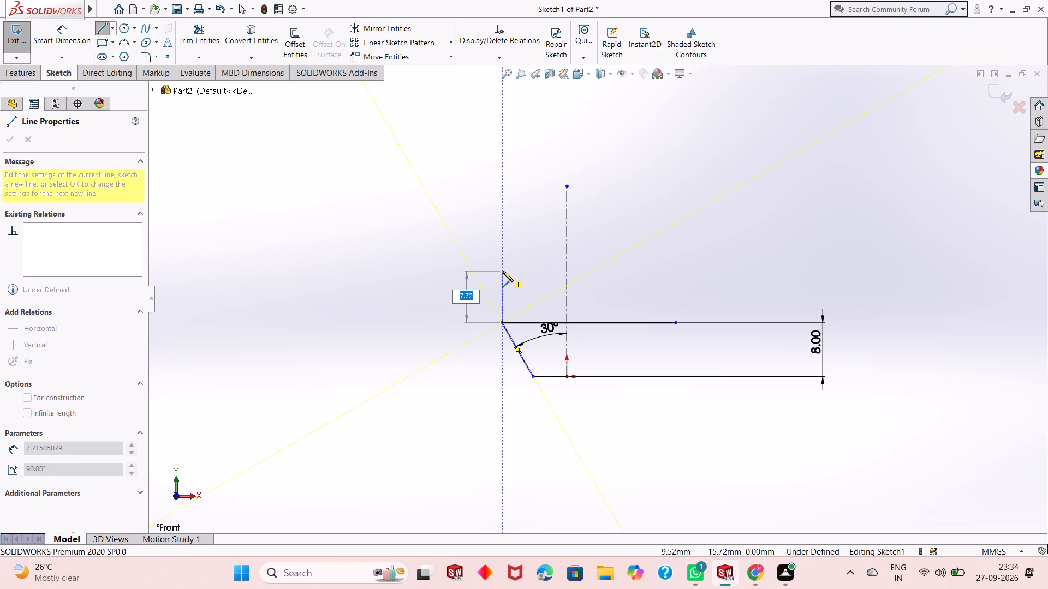
type("30")
key("Return")
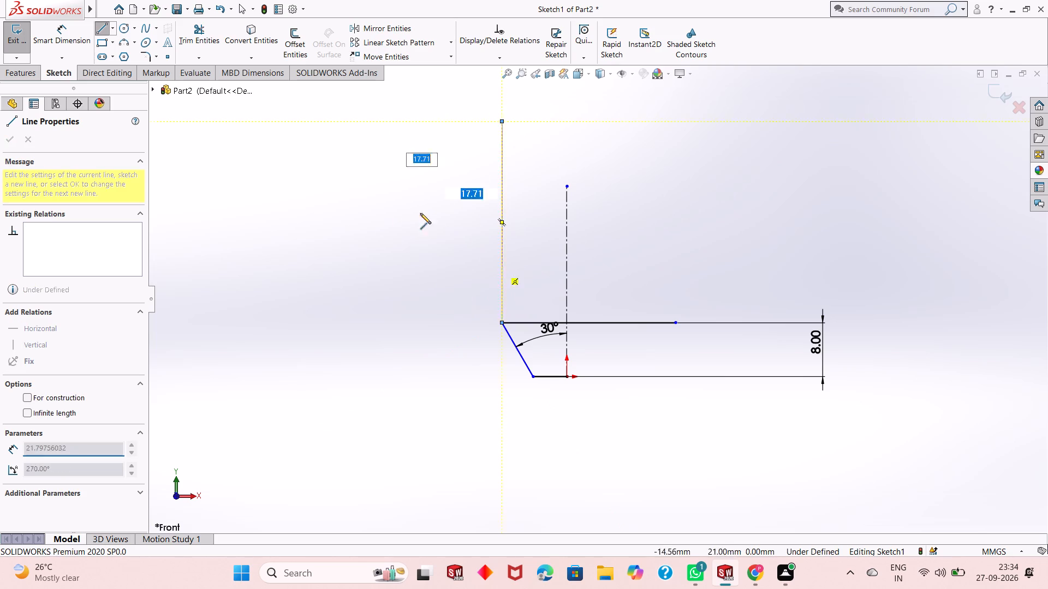
key("Escape")
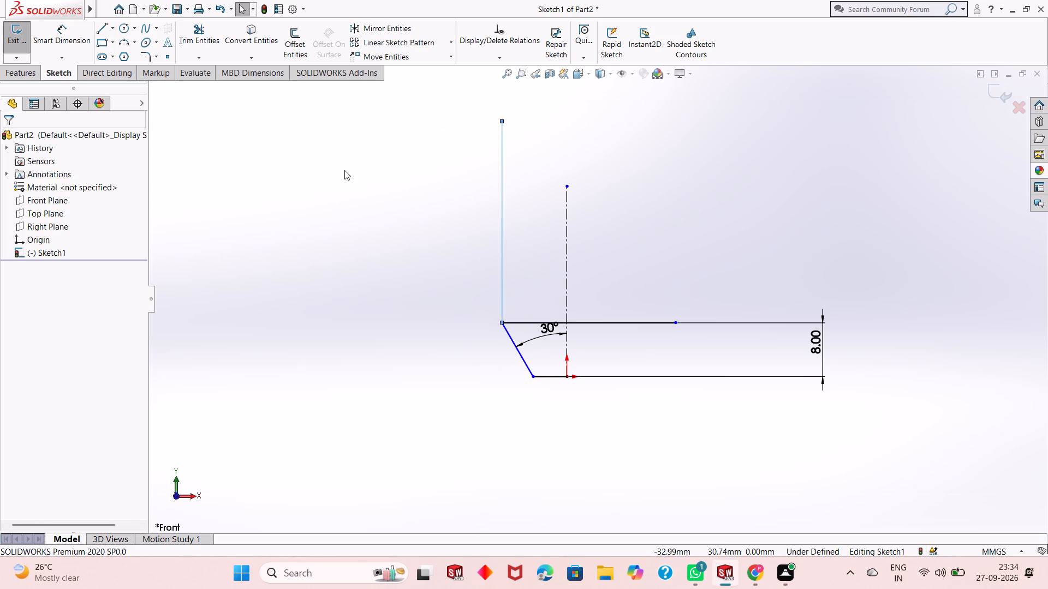
key("Escape")
key("Escape")
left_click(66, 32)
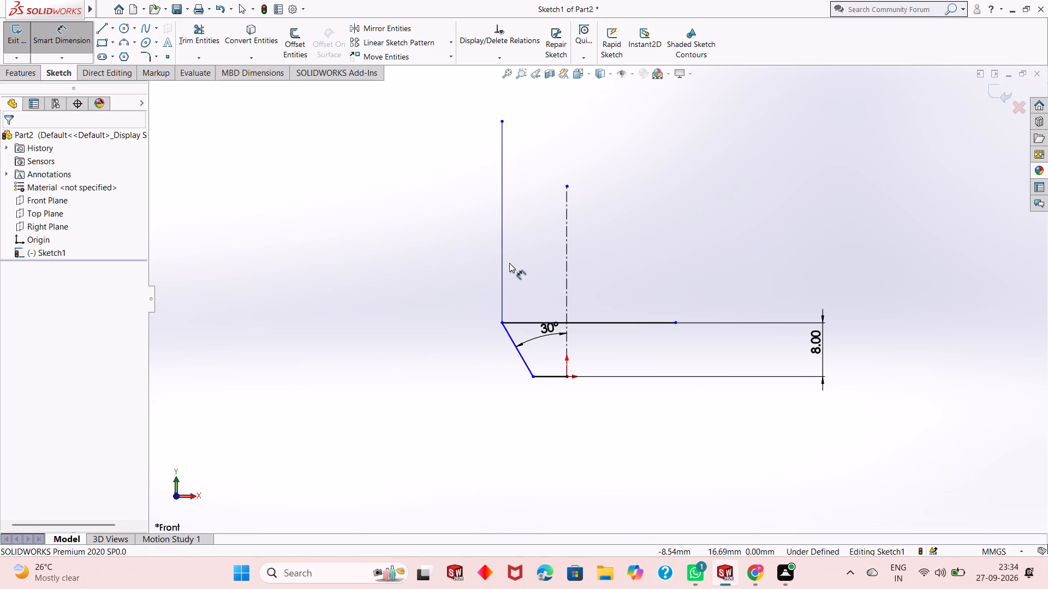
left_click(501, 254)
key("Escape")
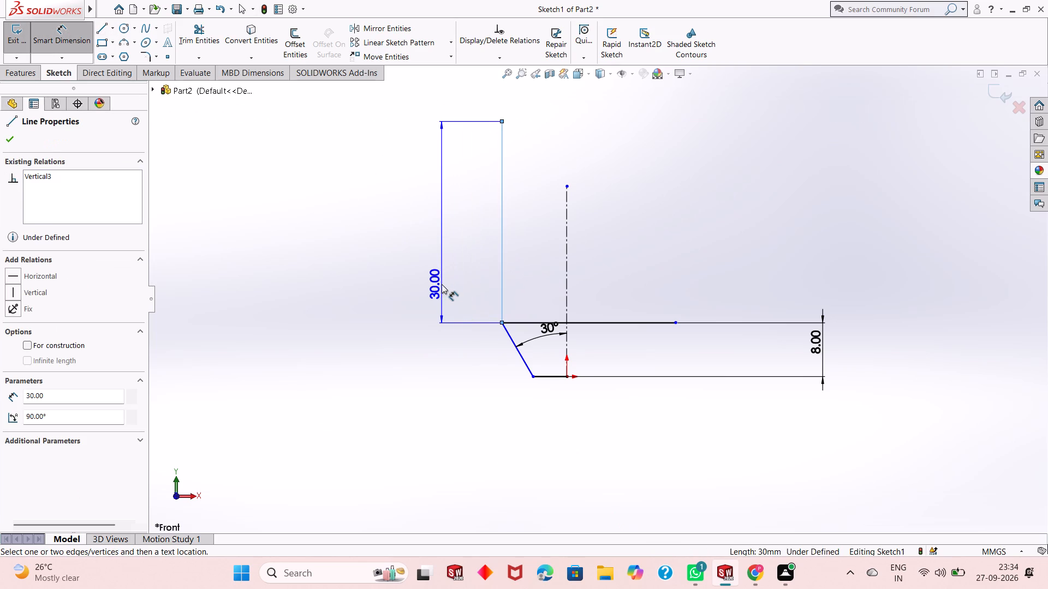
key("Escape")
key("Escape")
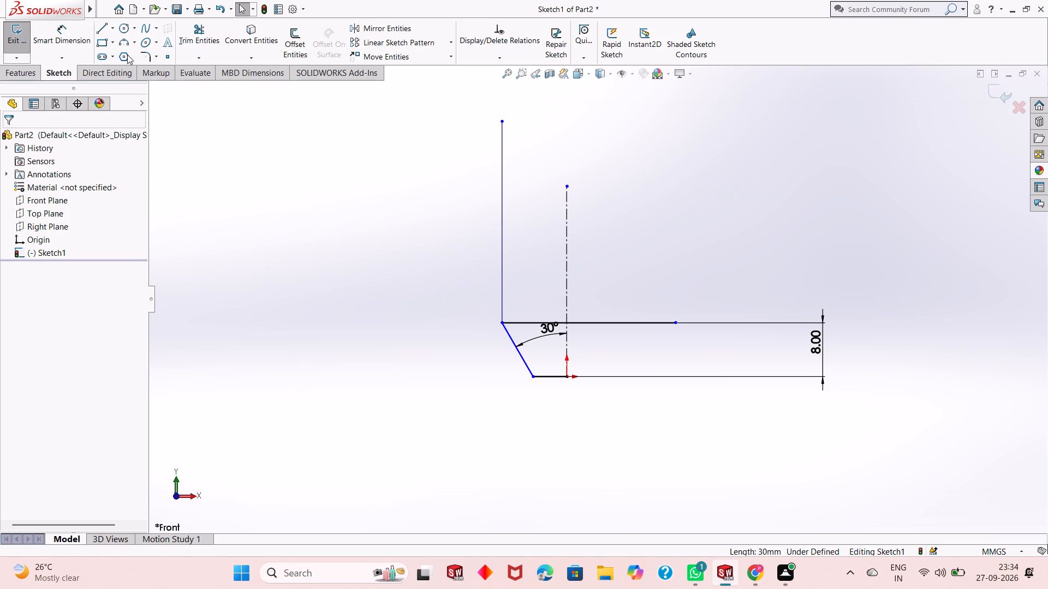
Dimension the vertical centerline's length as 48 mm.
left_click(44, 28)
left_click(568, 253)
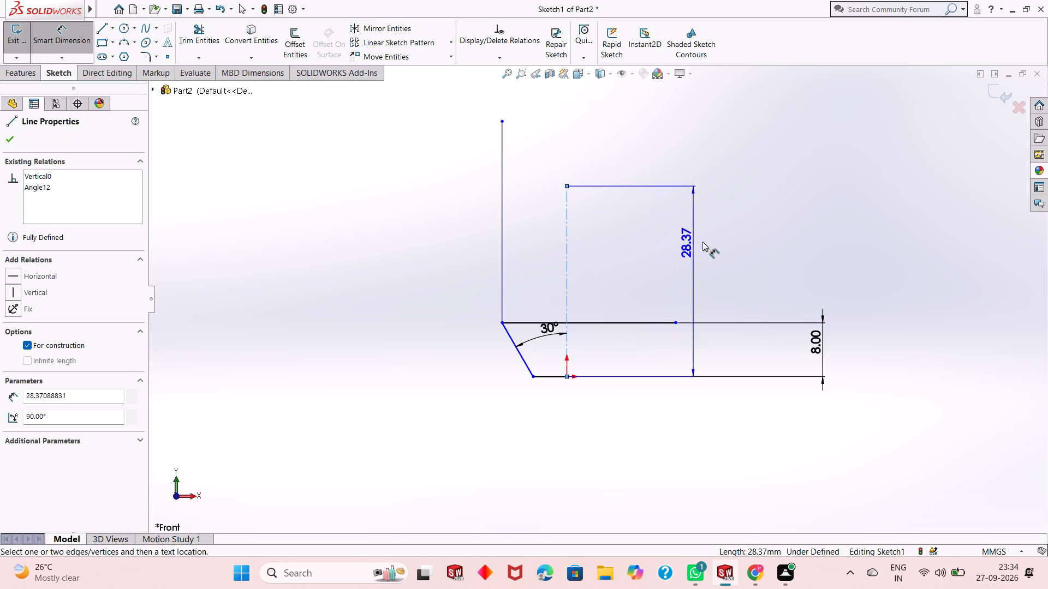
left_click(805, 195)
type("48")
key("Return")
scroll(610, 336, "up", 2)
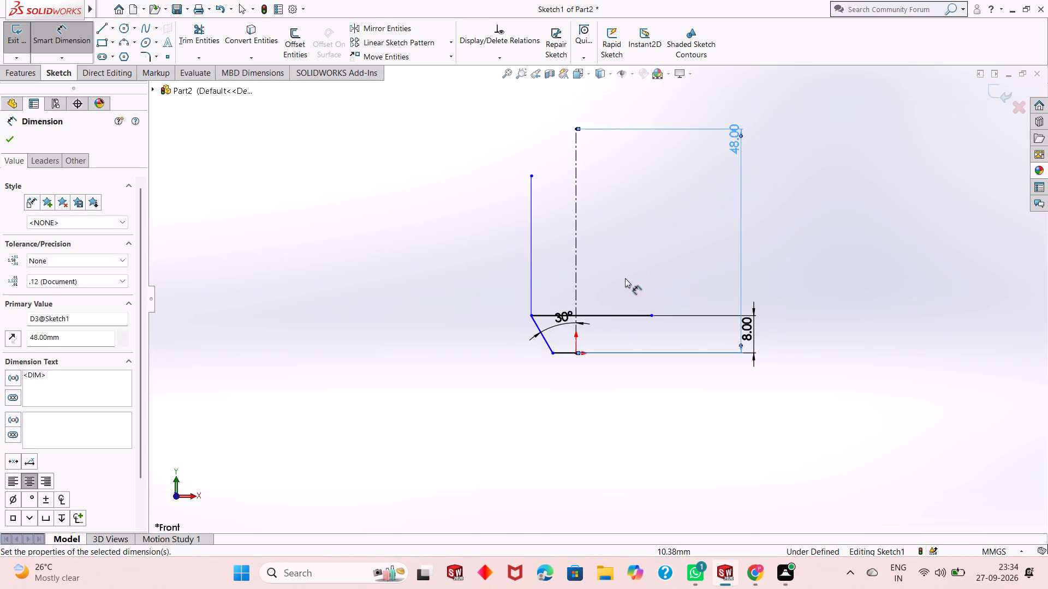
key("Escape")
key("Escape")
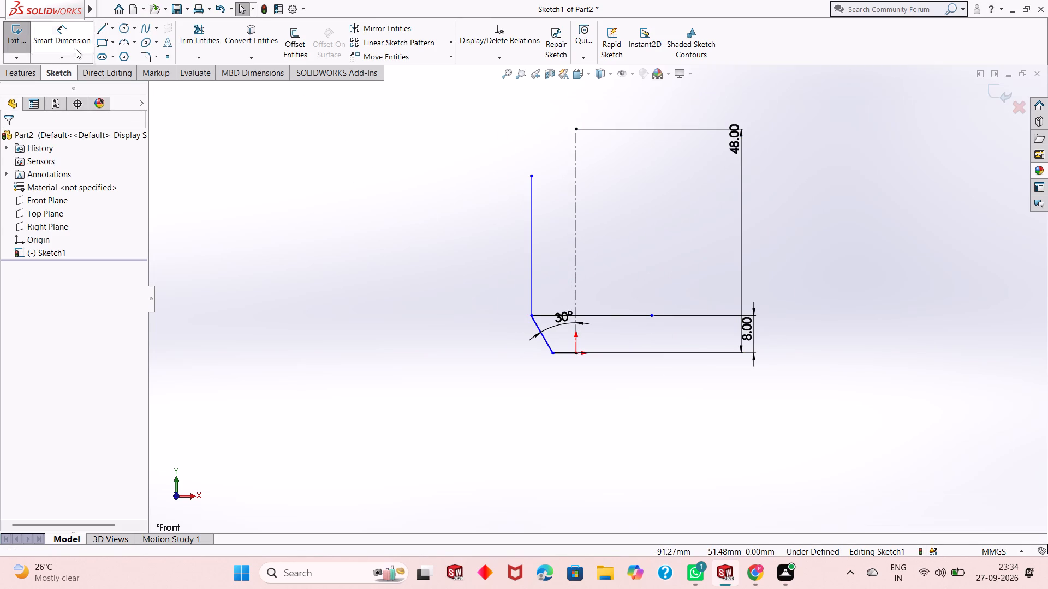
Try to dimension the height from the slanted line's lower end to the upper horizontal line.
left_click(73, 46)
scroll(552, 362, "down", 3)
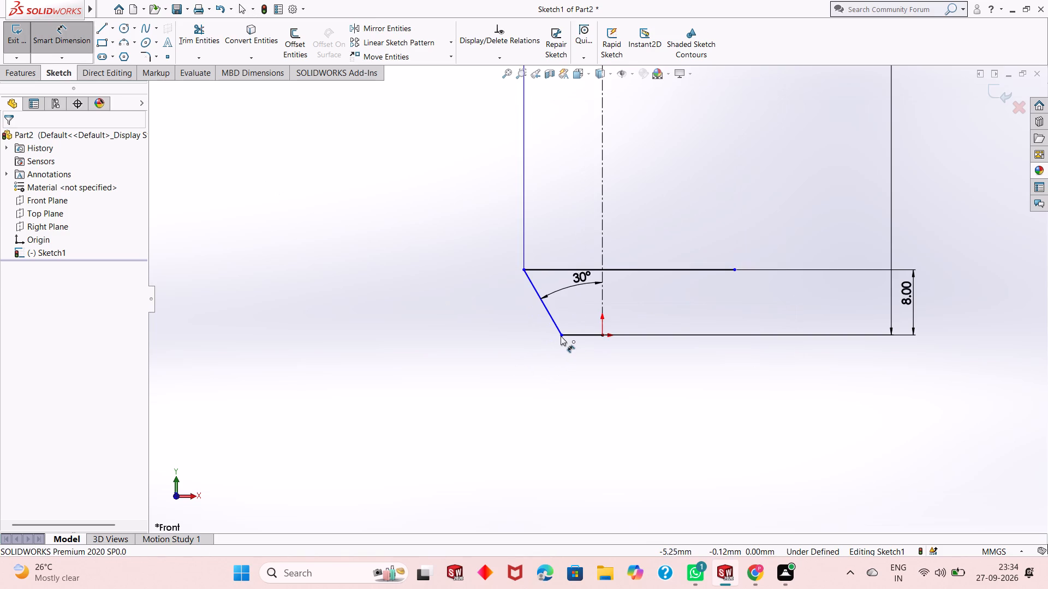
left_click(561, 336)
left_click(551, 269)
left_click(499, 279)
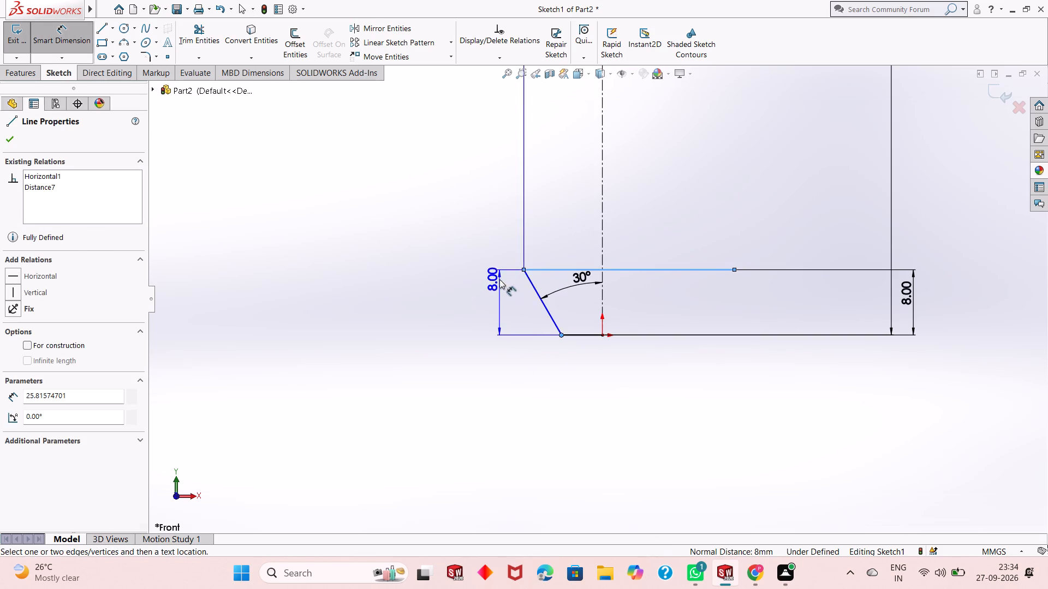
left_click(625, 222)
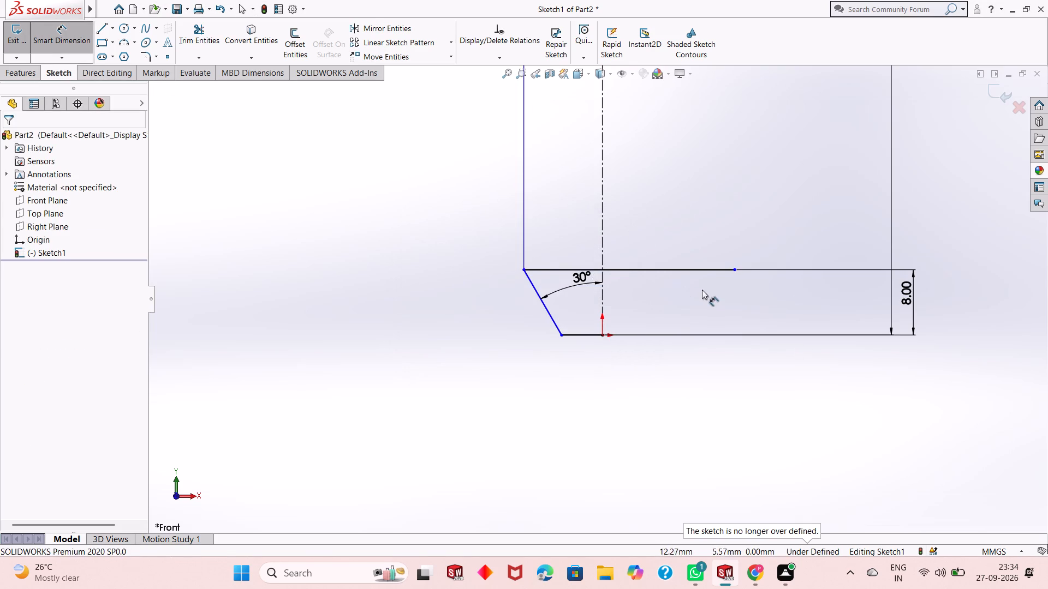
Move the 8 mm height dimension beside the slanted line, on the outer side of the profile.
left_click_drag(909, 303, 508, 311)
Dimension the bottom horizontal line's length as 5 mm.
left_click(580, 333)
left_click(582, 377)
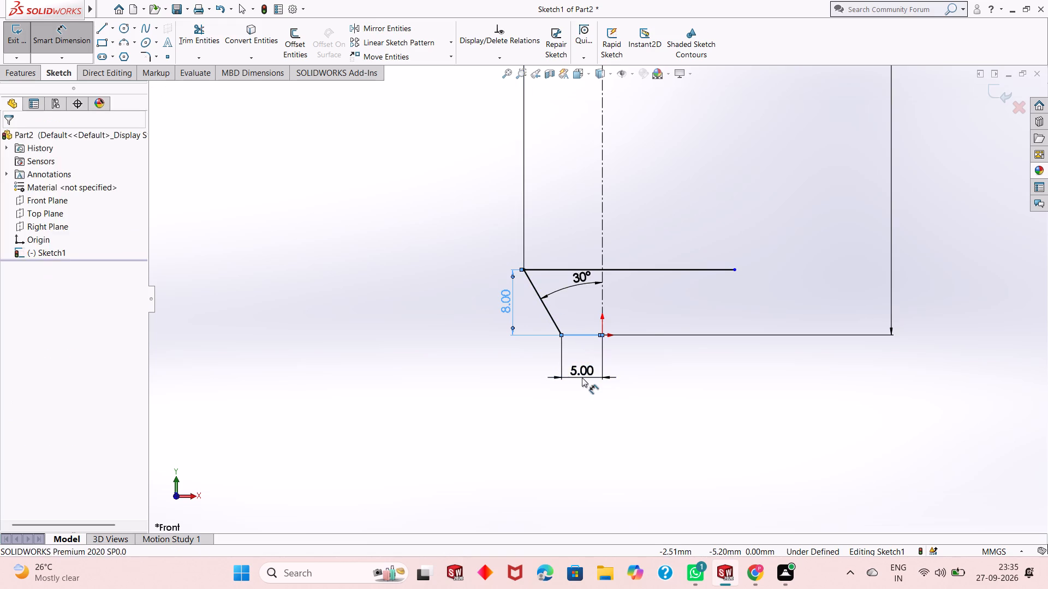
key("Return")
Dimension the vertical side line above the taper as 30 mm.
scroll(582, 377, "up", 3)
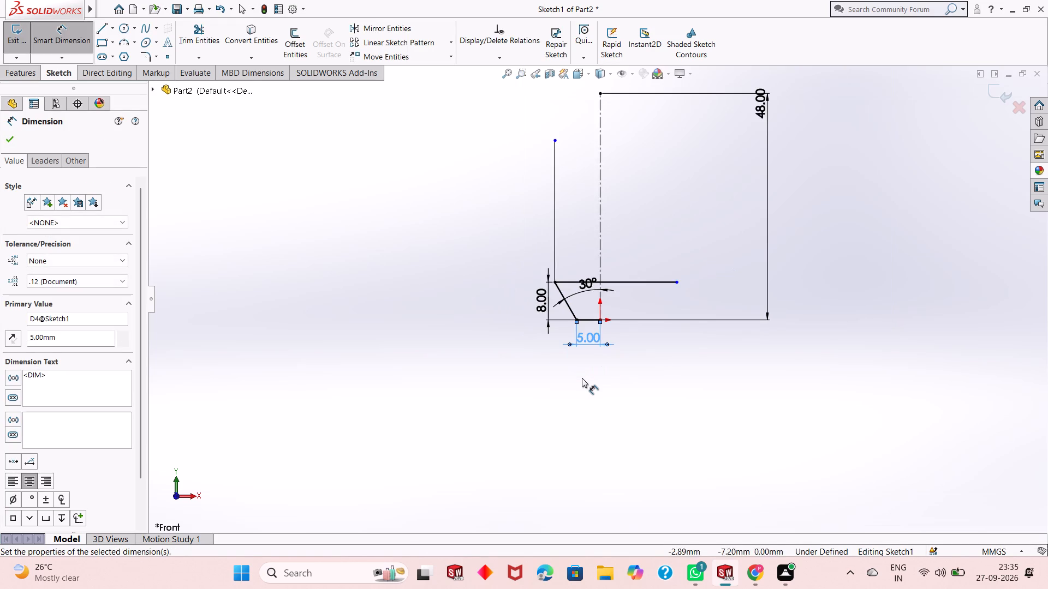
scroll(568, 221, "down", 2)
left_click(552, 247)
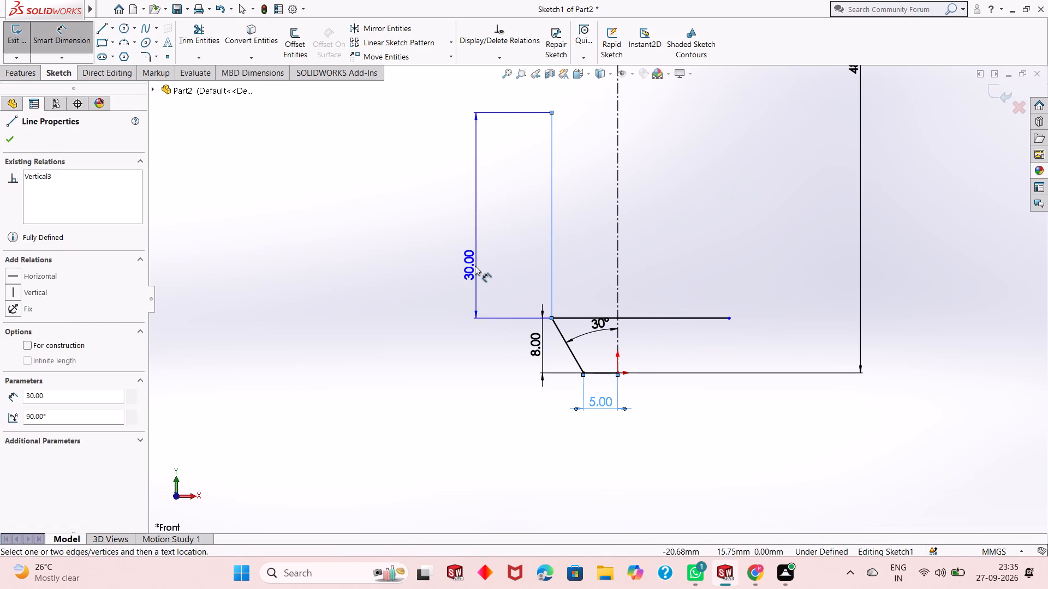
left_click(476, 265)
left_click(431, 246)
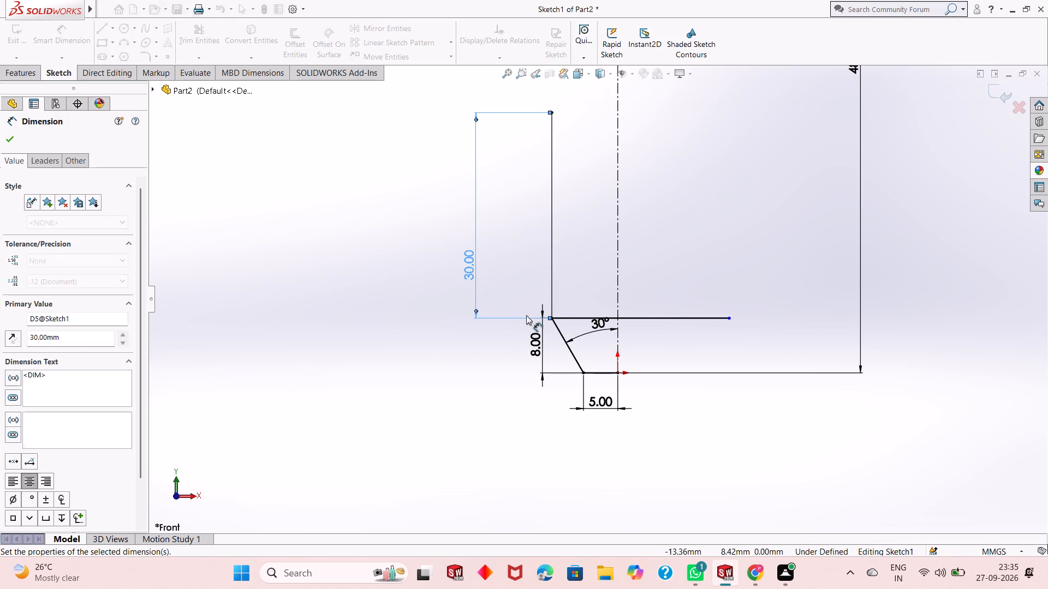
scroll(526, 315, "up", 5)
scroll(610, 209, "down", 3)
key("Escape")
key("Escape")
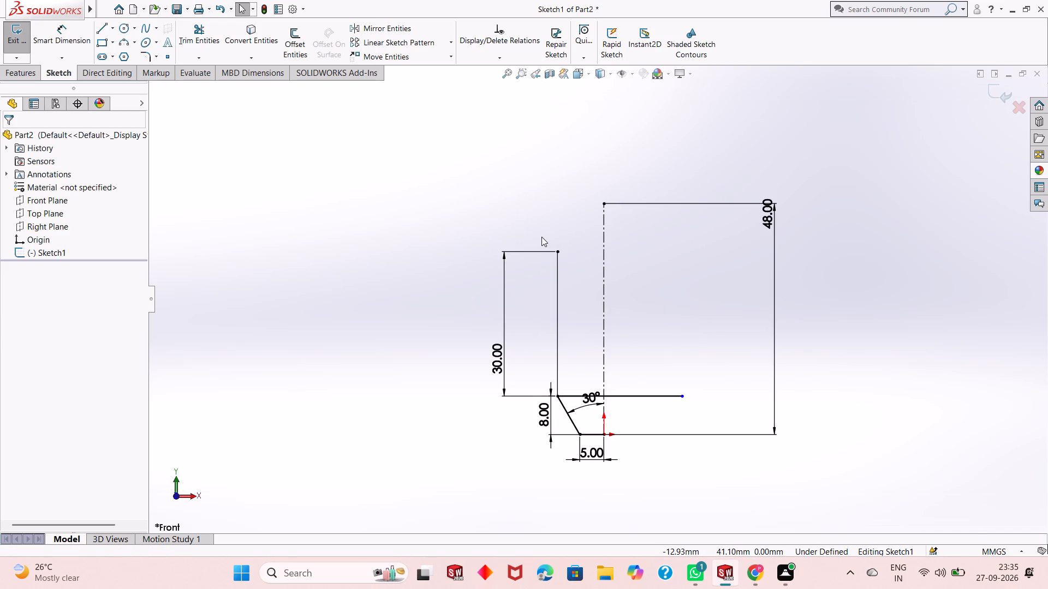
Draw a flange outline from the vertical side's upper end: 6 mm outward, 5 mm up and 6 mm back inward.
left_click(103, 31)
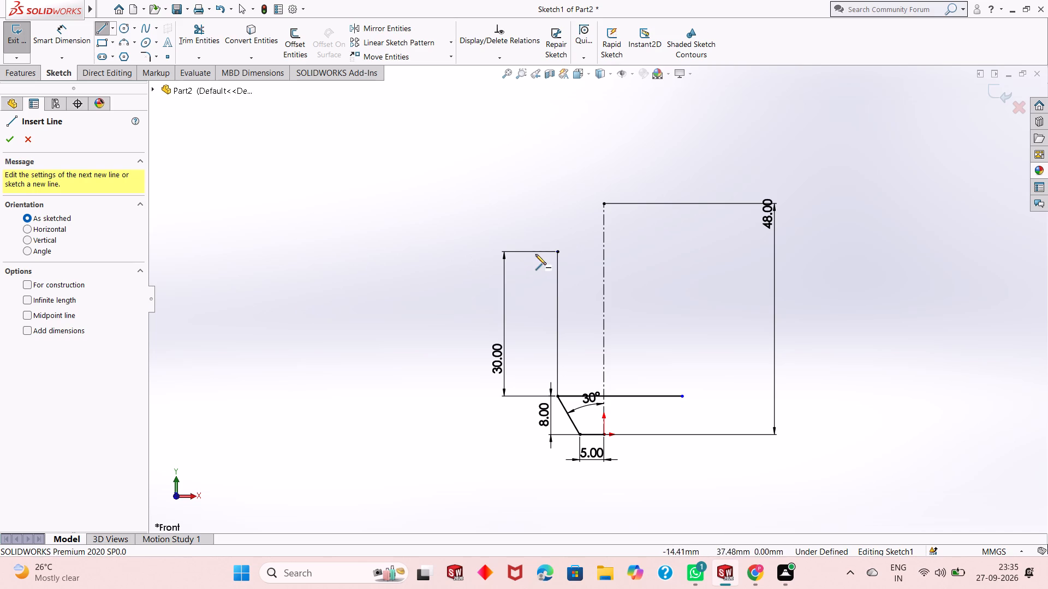
left_click(556, 251)
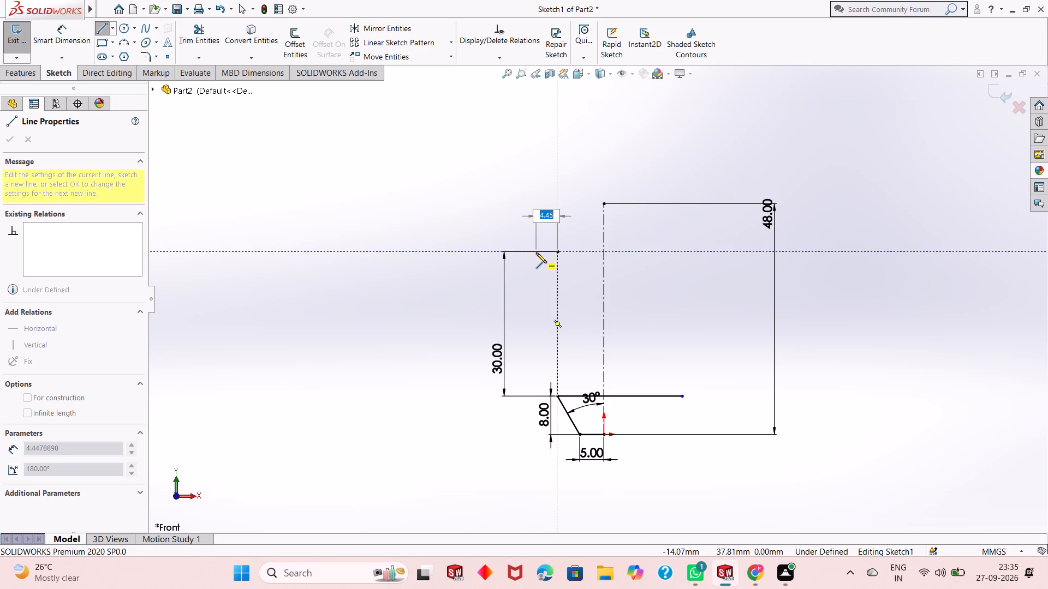
key("5")
key("6")
key("Return")
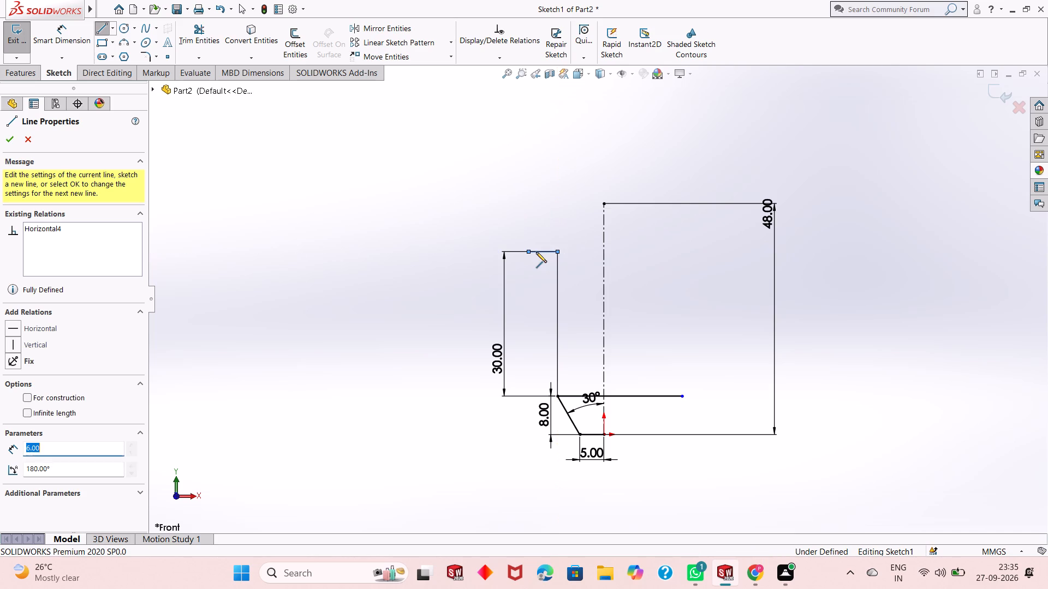
key("5")
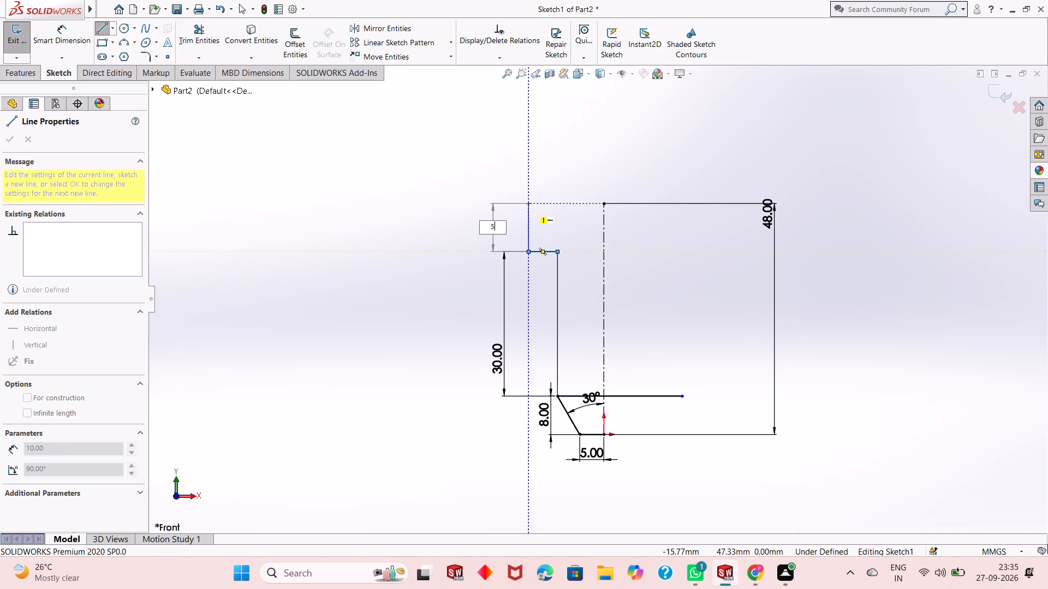
key("Return")
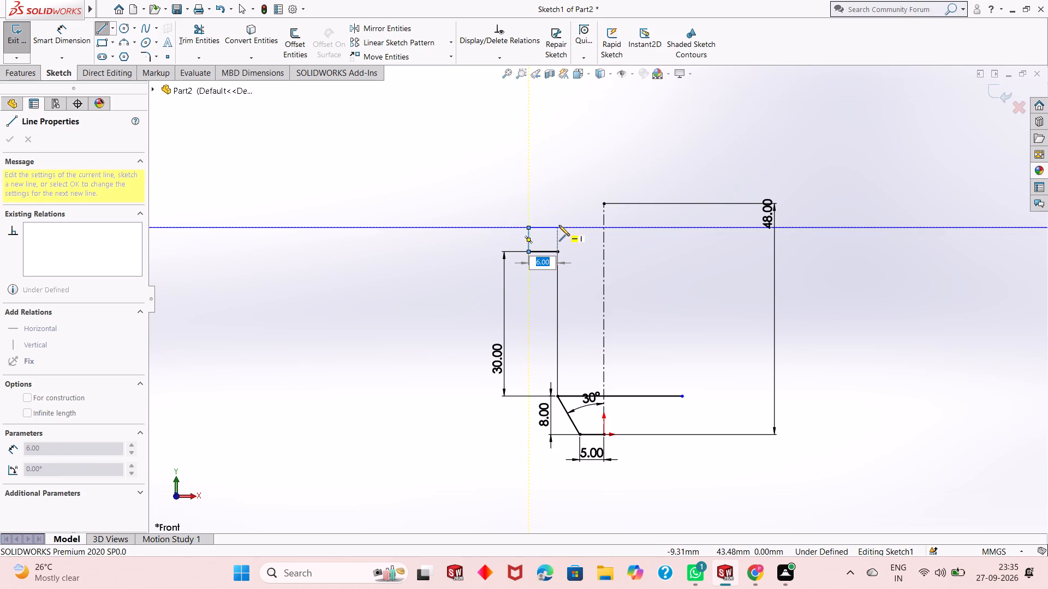
key("6")
key("Return")
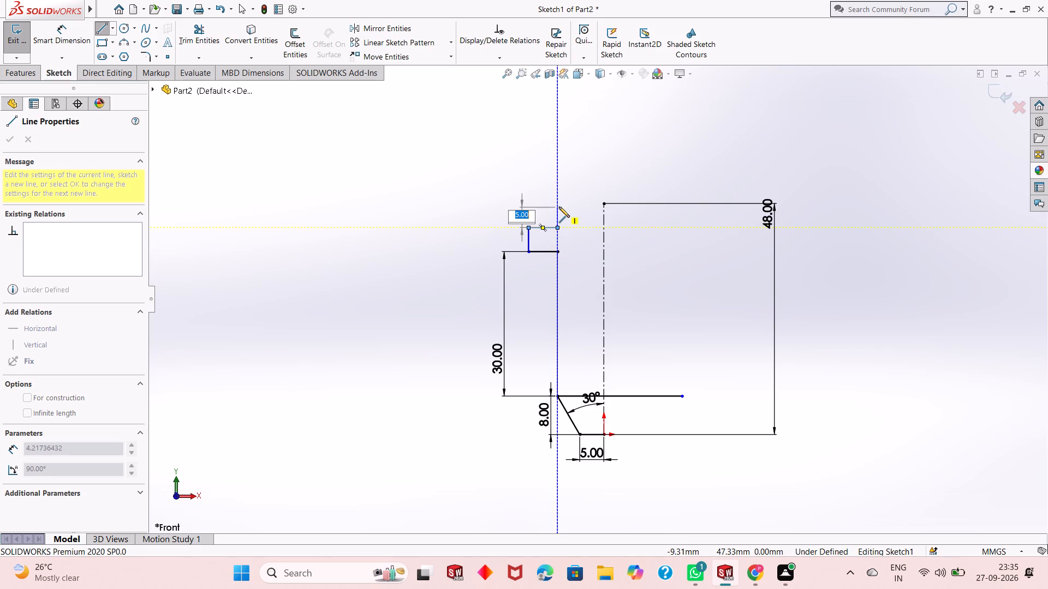
Continue the outline vertically from the flange to the centerline's top level, ending with a horizontal line to the centerline's top endpoint.
left_click(559, 207)
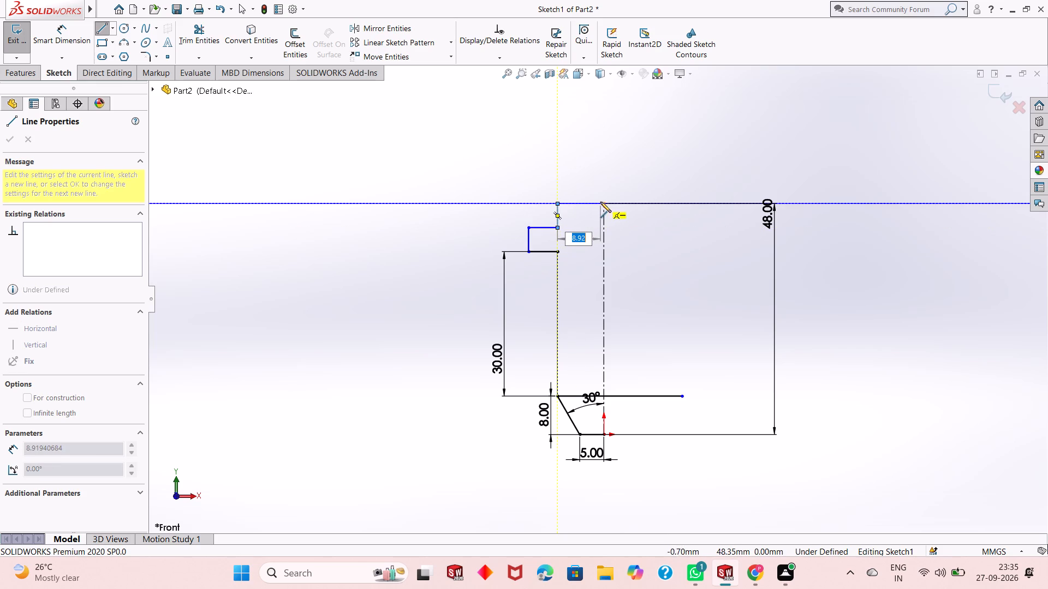
left_click(602, 202)
right_click(614, 147)
left_click(627, 151)
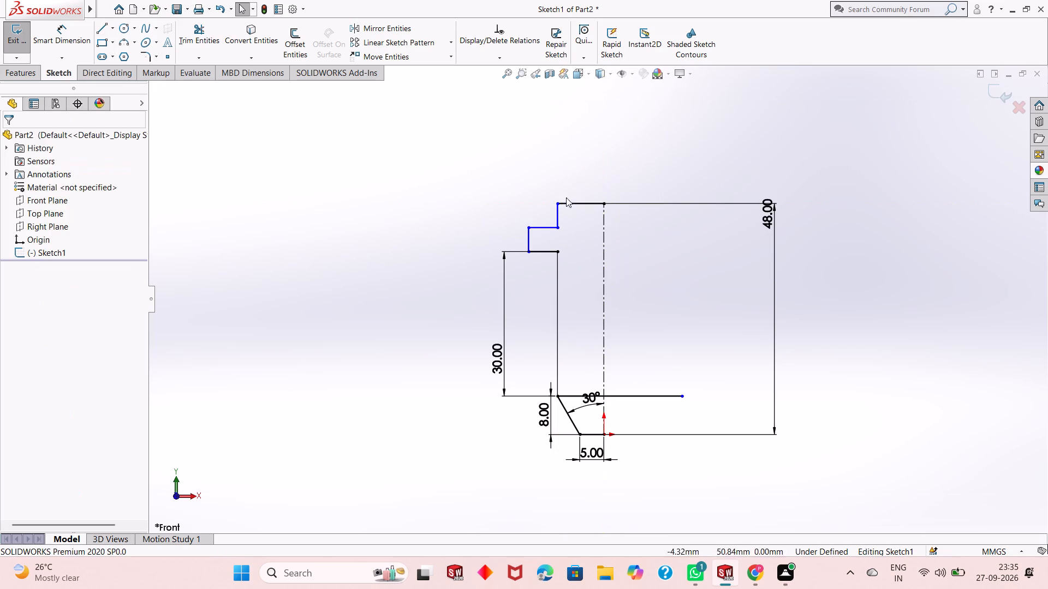
Dimension the flange's outer vertical edge as 5 mm and its upper horizontal edge as 6 mm.
left_click(72, 30)
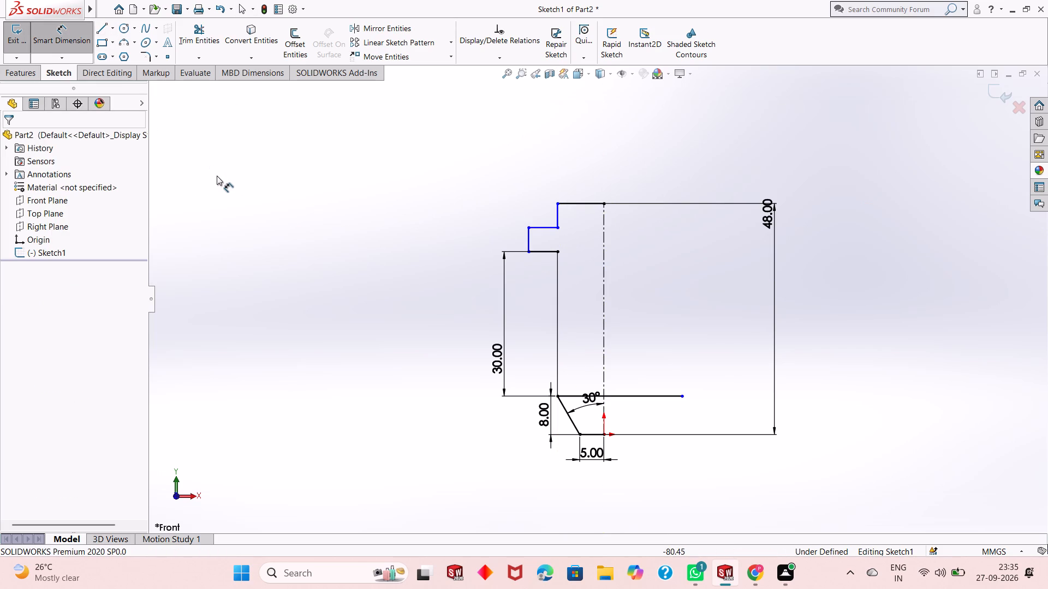
left_click(528, 245)
left_click(503, 244)
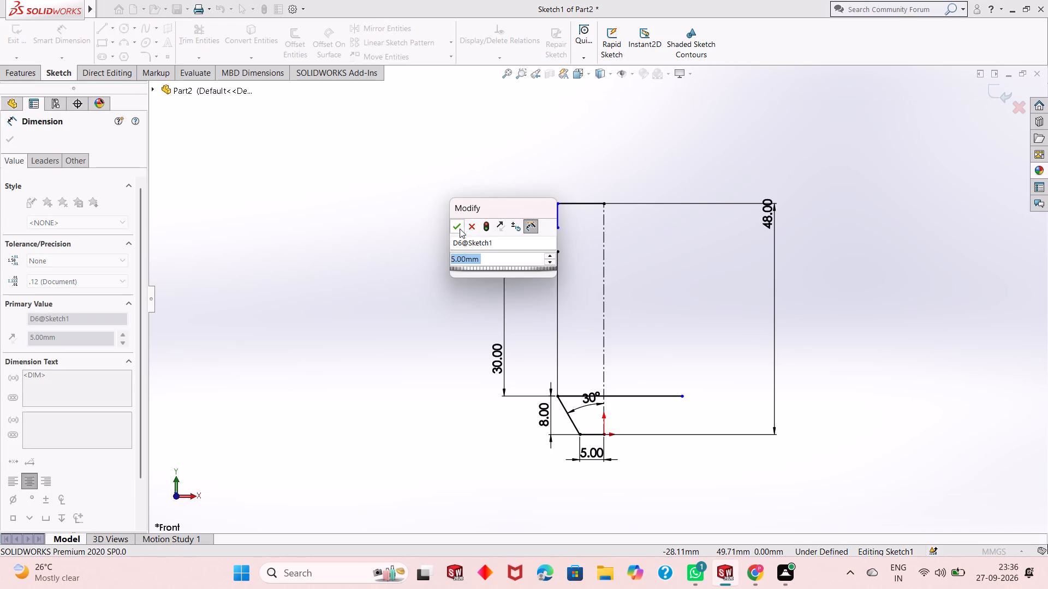
left_click(454, 229)
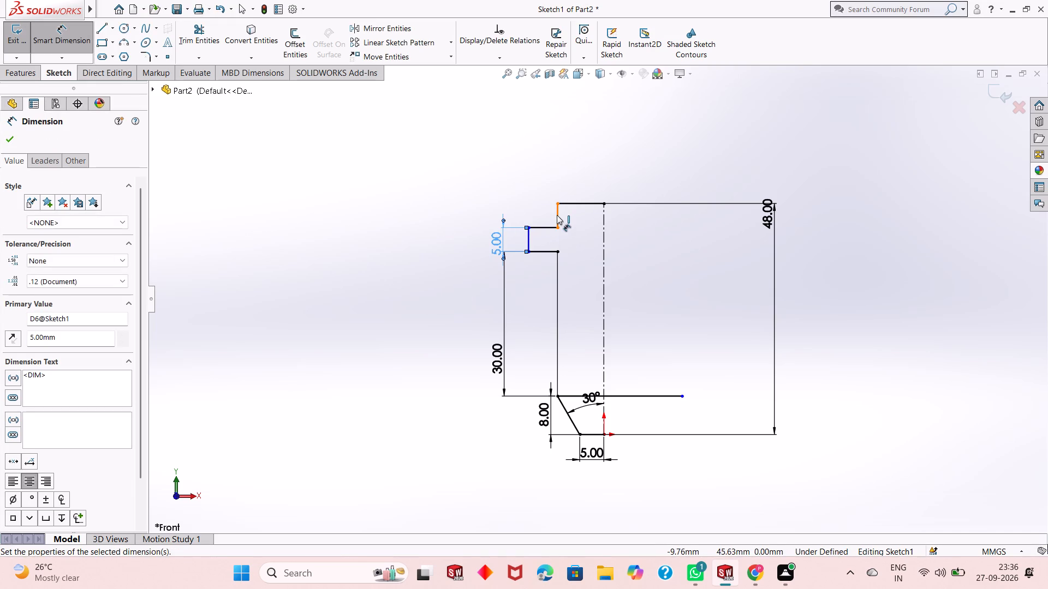
left_click(548, 226)
left_click(548, 235)
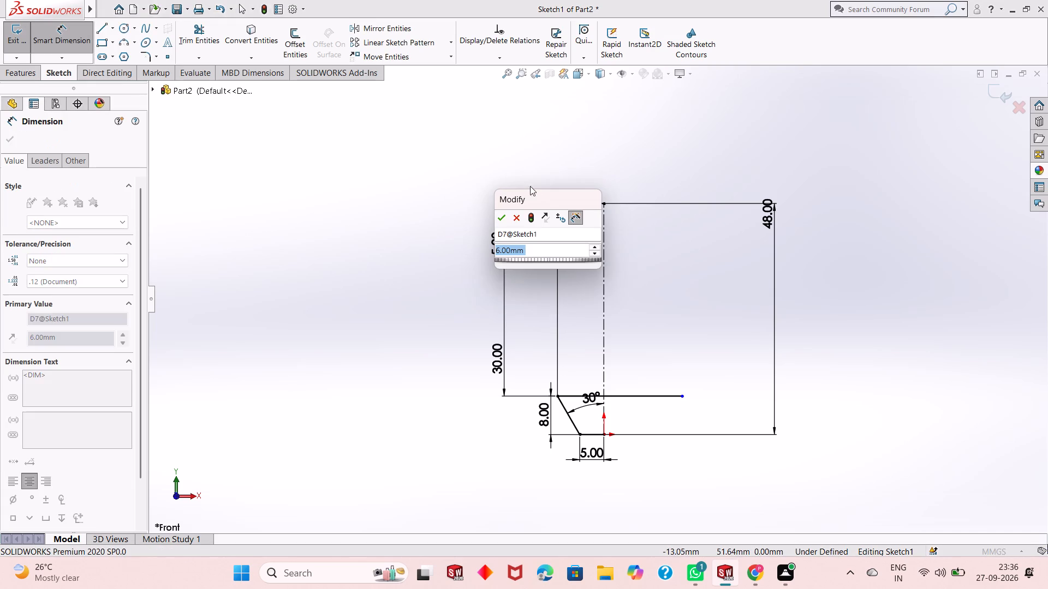
left_click(501, 215)
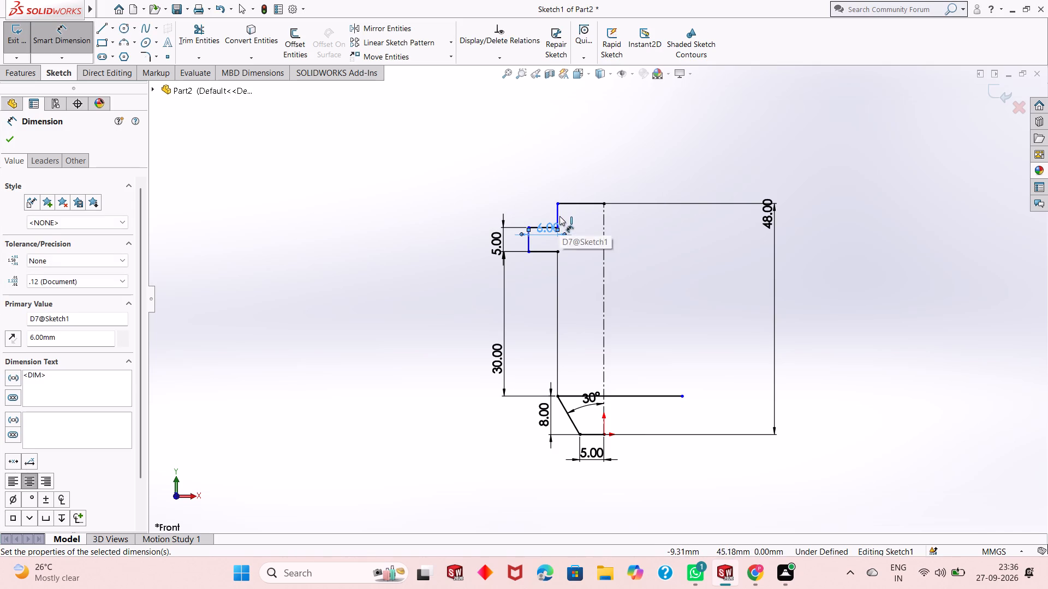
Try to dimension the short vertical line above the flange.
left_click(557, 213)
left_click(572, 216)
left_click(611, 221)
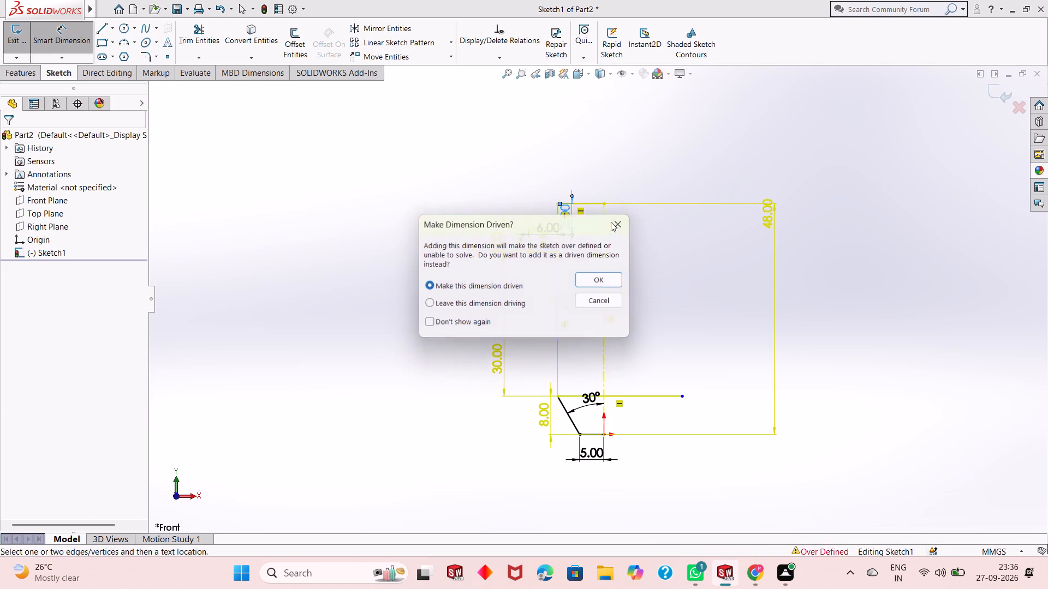
Dimension the flange's lower horizontal edge as 6 mm.
left_click(545, 252)
left_click(541, 266)
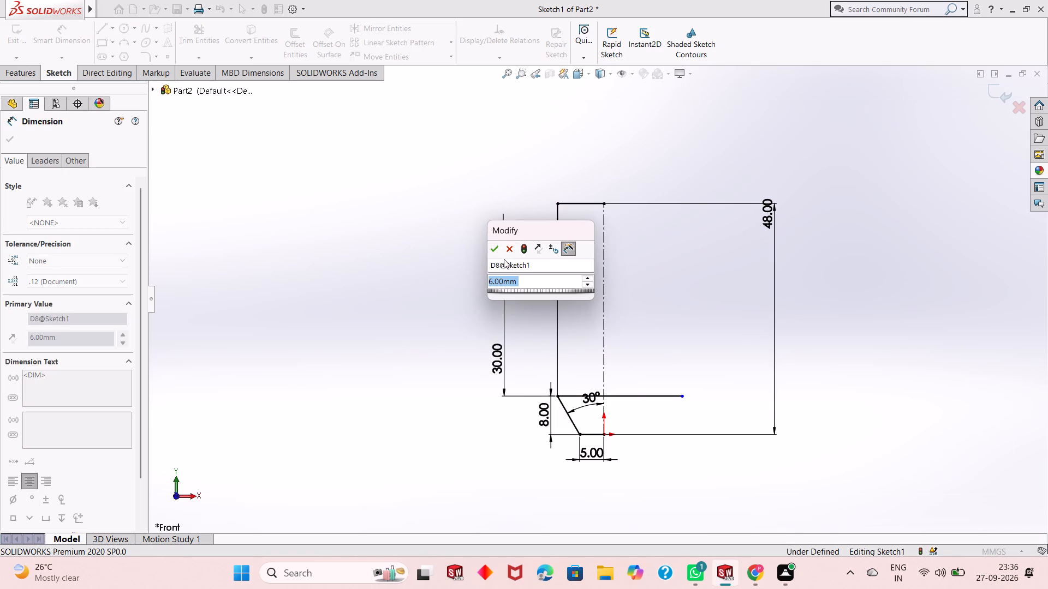
left_click(493, 251)
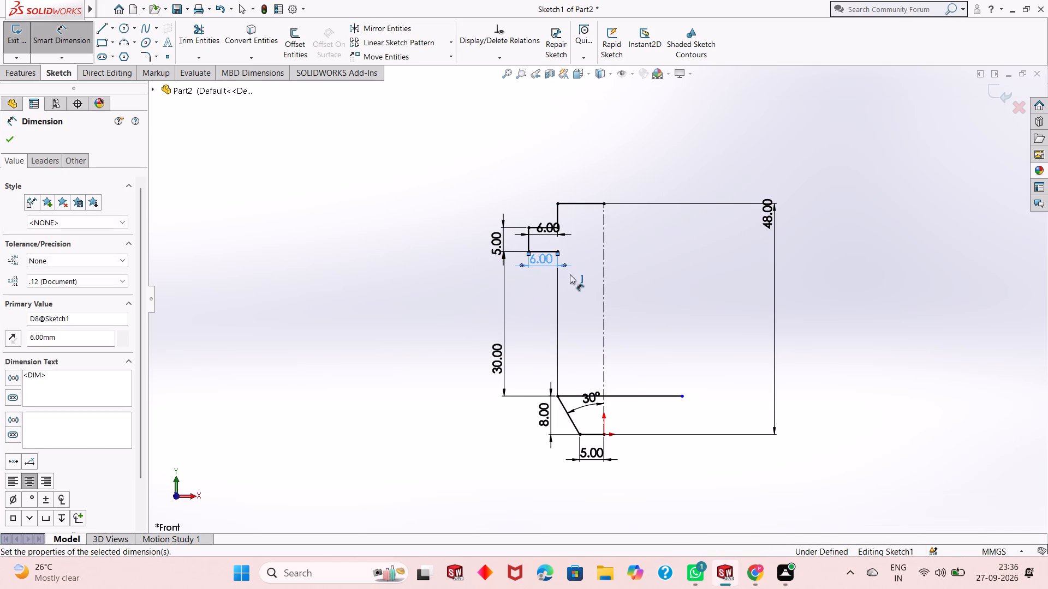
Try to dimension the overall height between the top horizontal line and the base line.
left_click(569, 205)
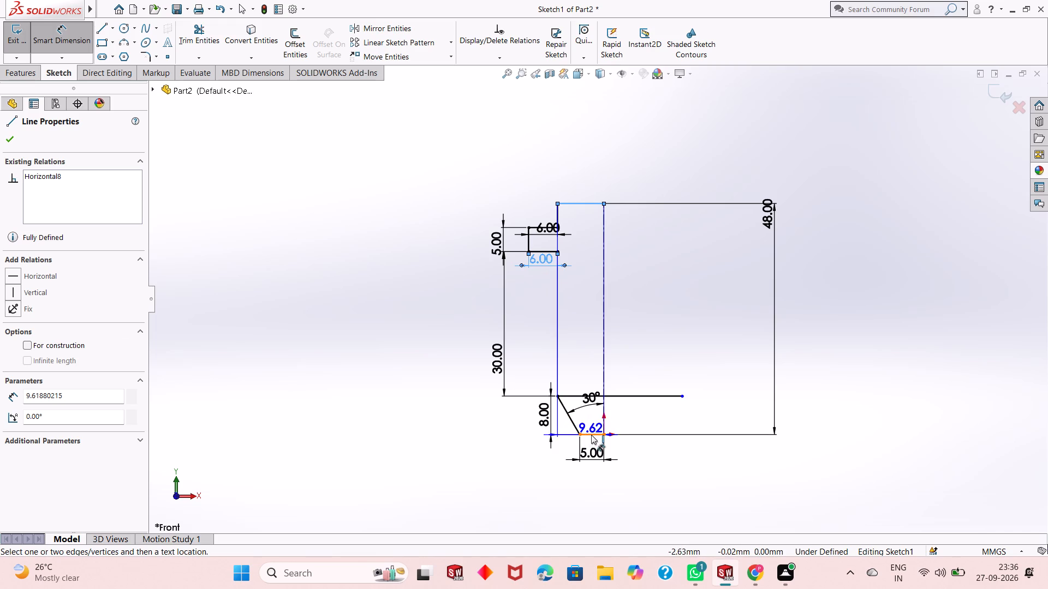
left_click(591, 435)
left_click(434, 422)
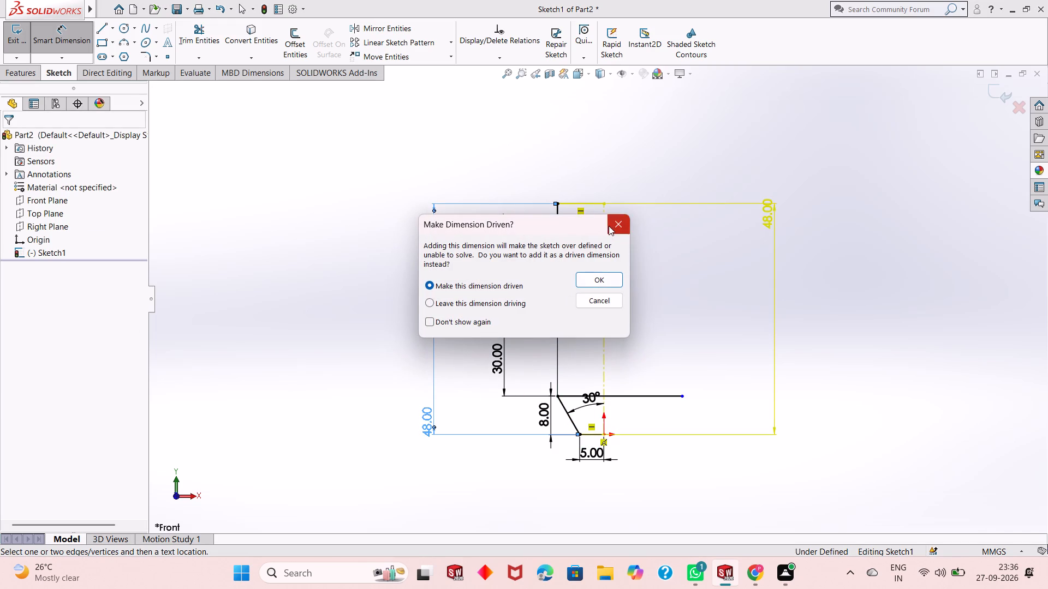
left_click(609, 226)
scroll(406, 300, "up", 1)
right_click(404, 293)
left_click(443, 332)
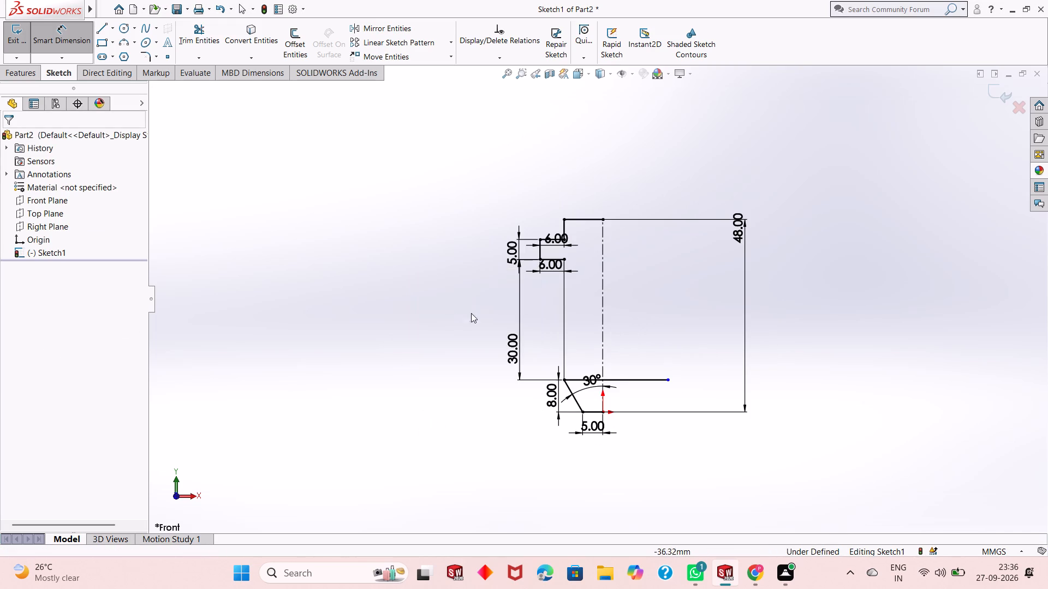
Trim away the horizontal line at the top of the taper on both sides of the centerline.
scroll(609, 352, "down", 2)
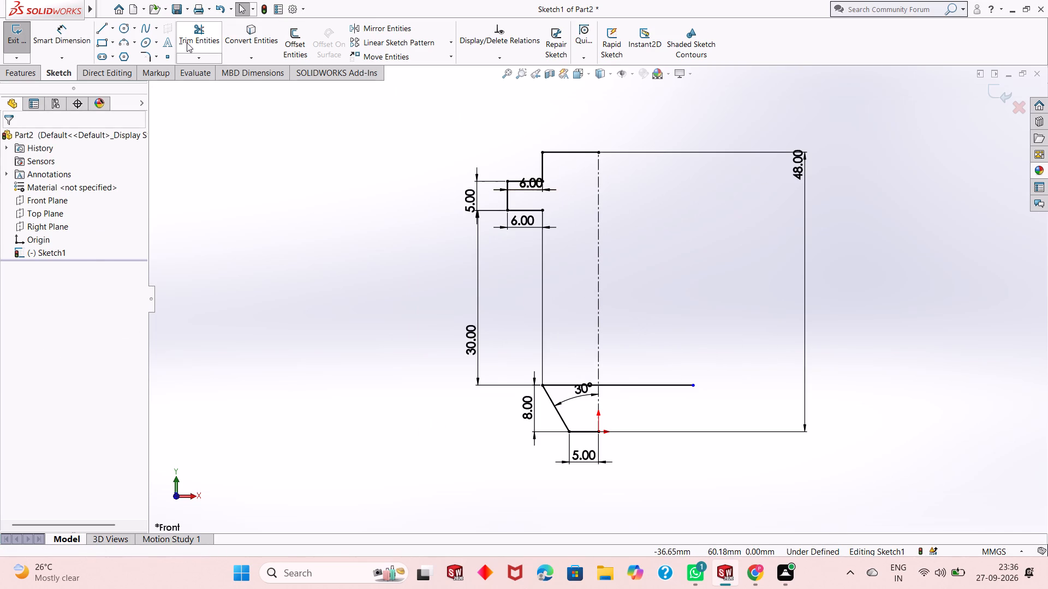
left_click(187, 43)
left_click(659, 383)
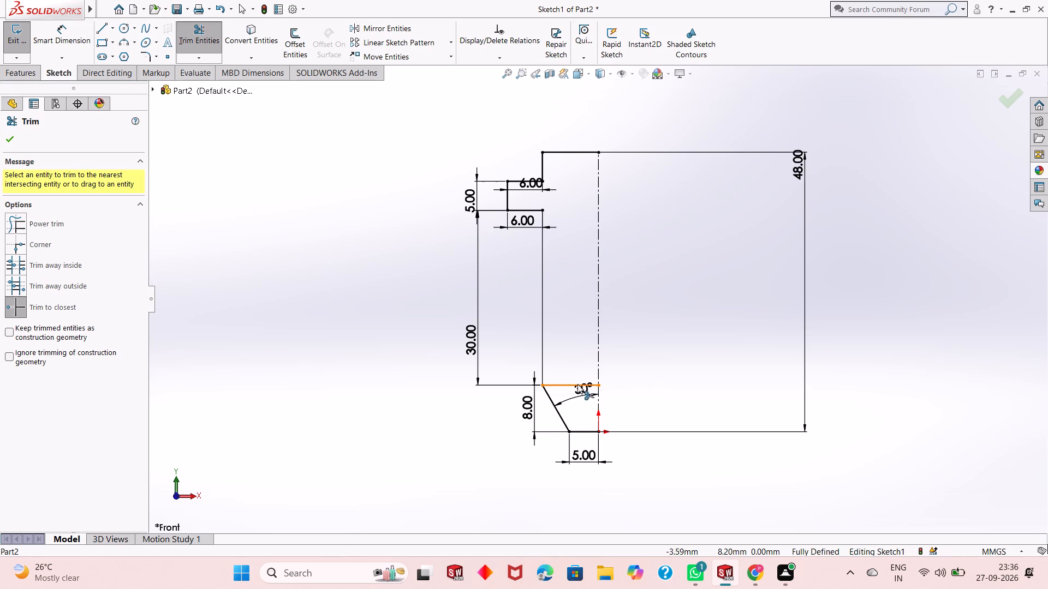
left_click(568, 385)
right_click(363, 341)
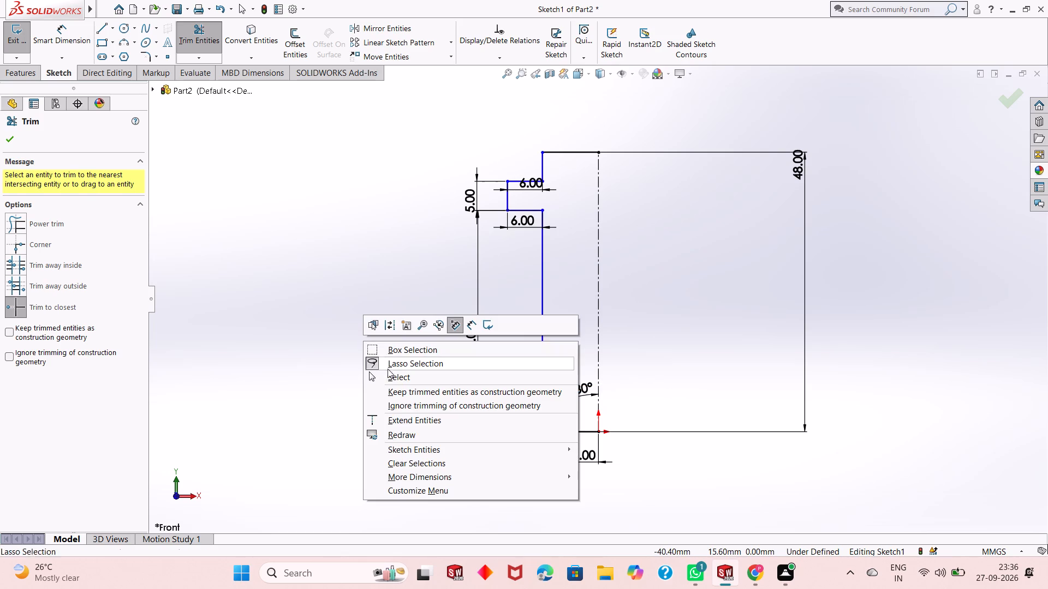
left_click(390, 375)
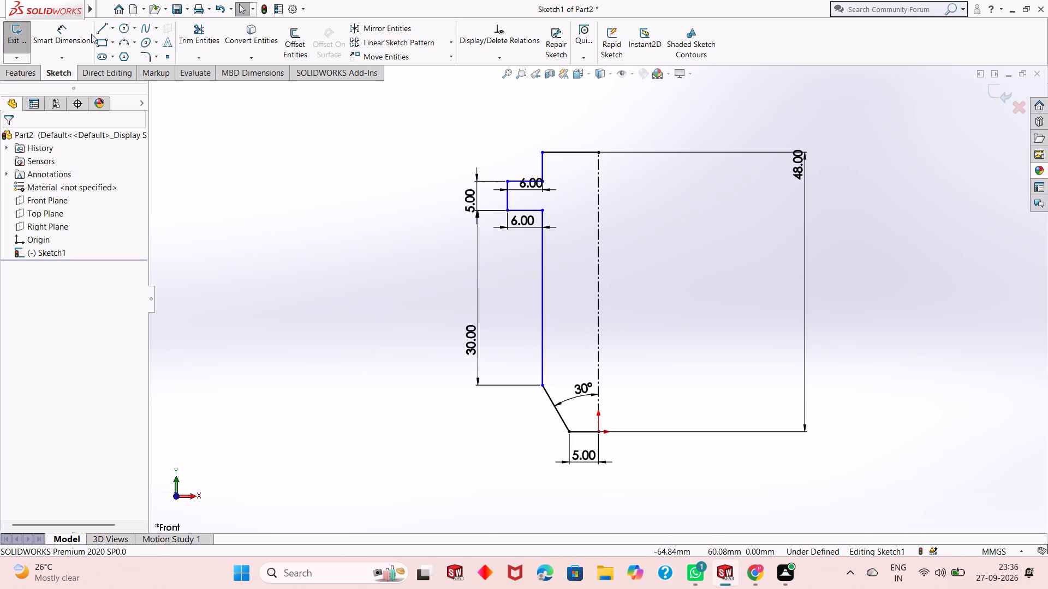
Dimension the vertical height of the tapered line between its two endpoints as 8 mm.
left_click(69, 35)
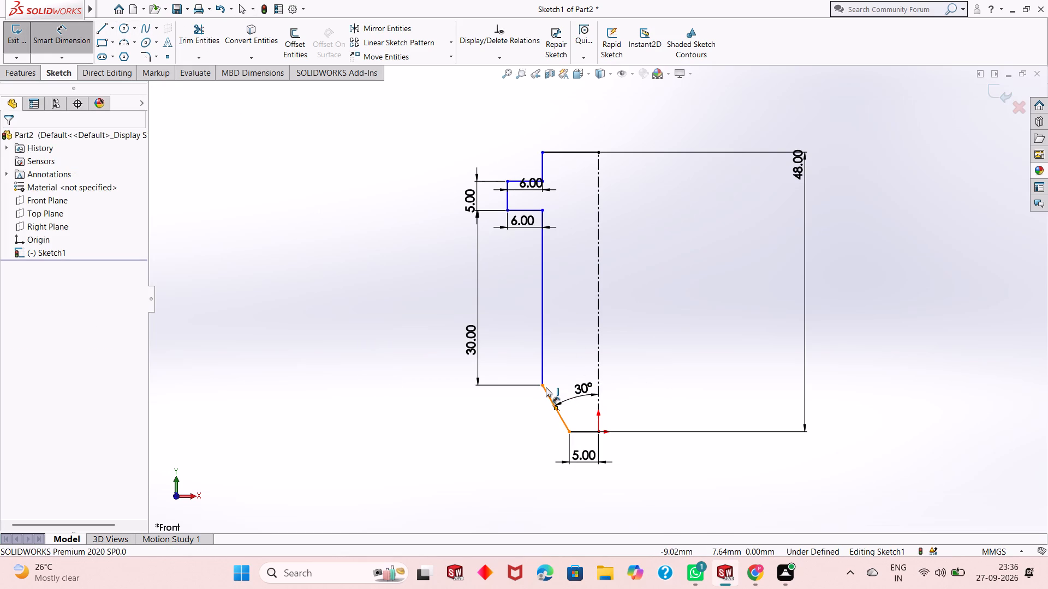
left_click(541, 386)
left_click(570, 433)
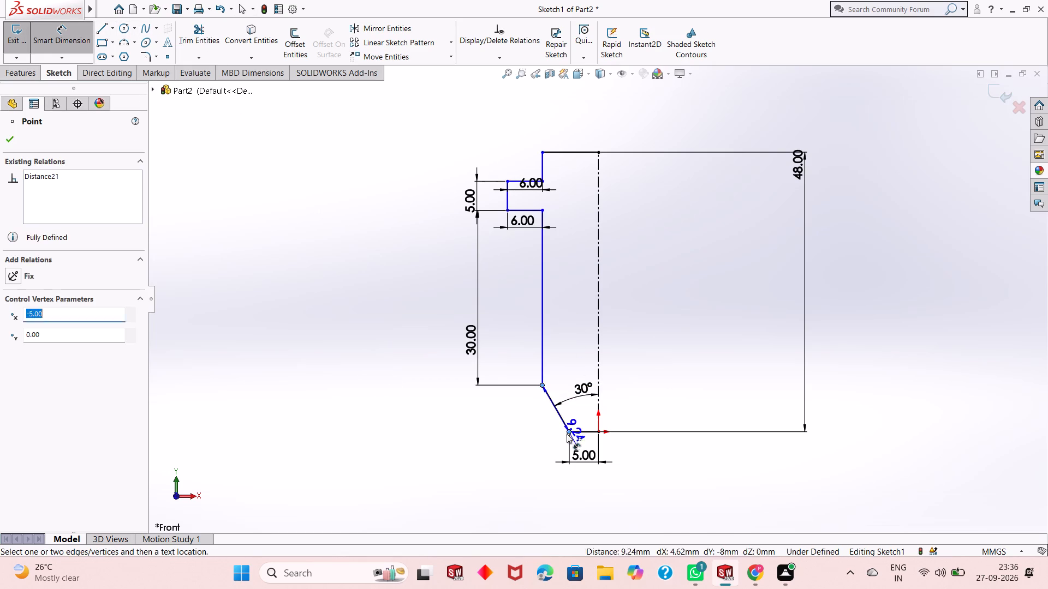
left_click(469, 429)
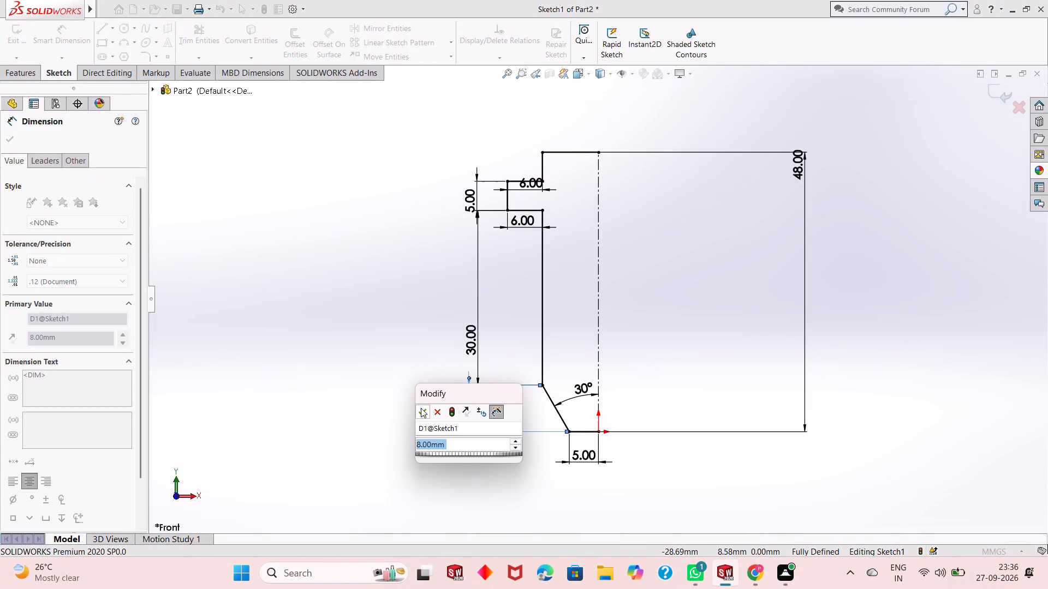
left_click(422, 411)
scroll(587, 391, "up", 1)
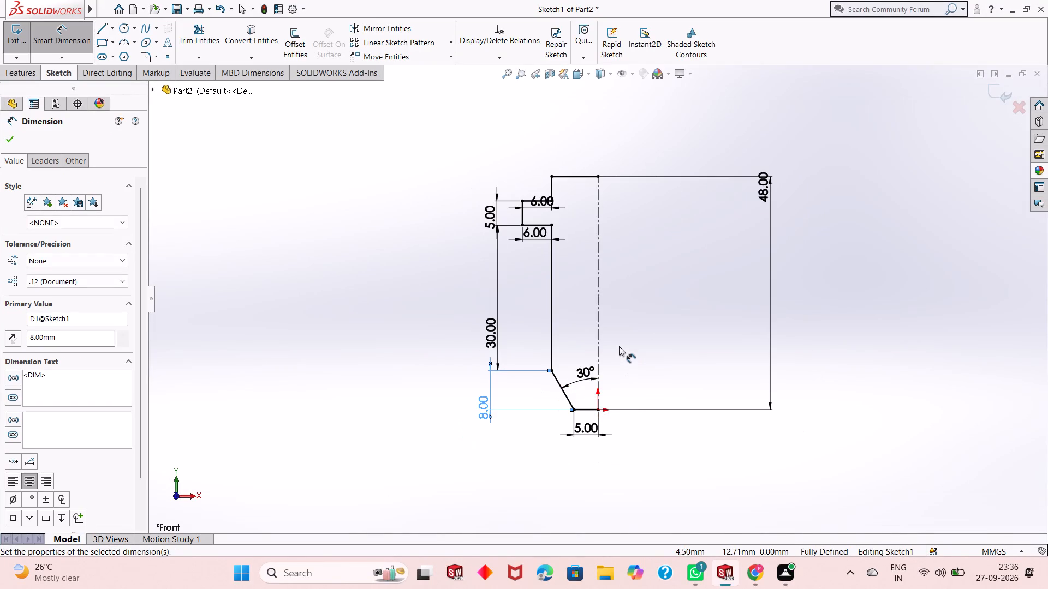
scroll(556, 300, "up", 1)
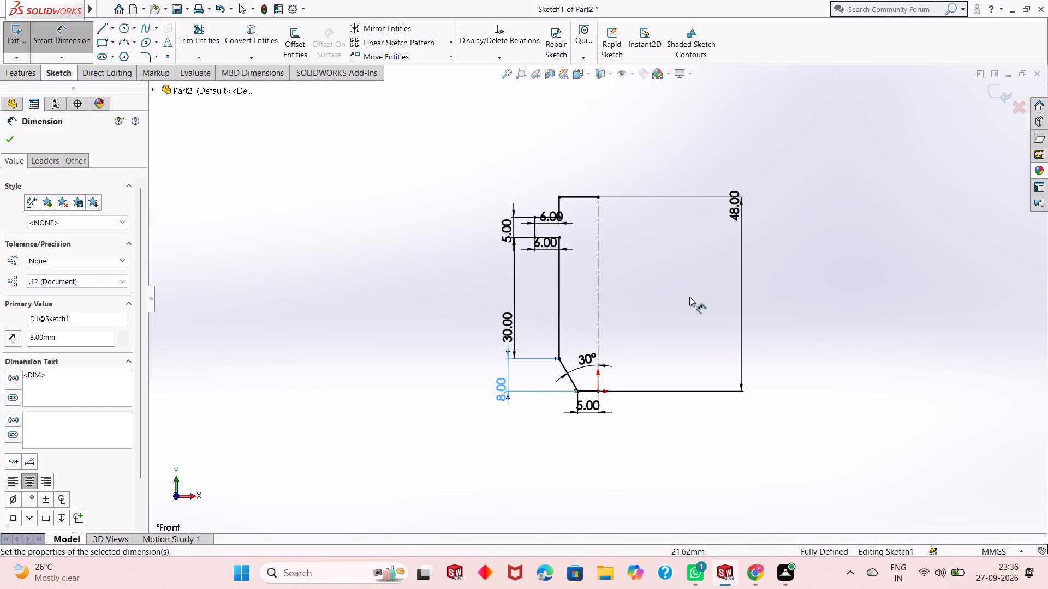
scroll(689, 297, "down", 1)
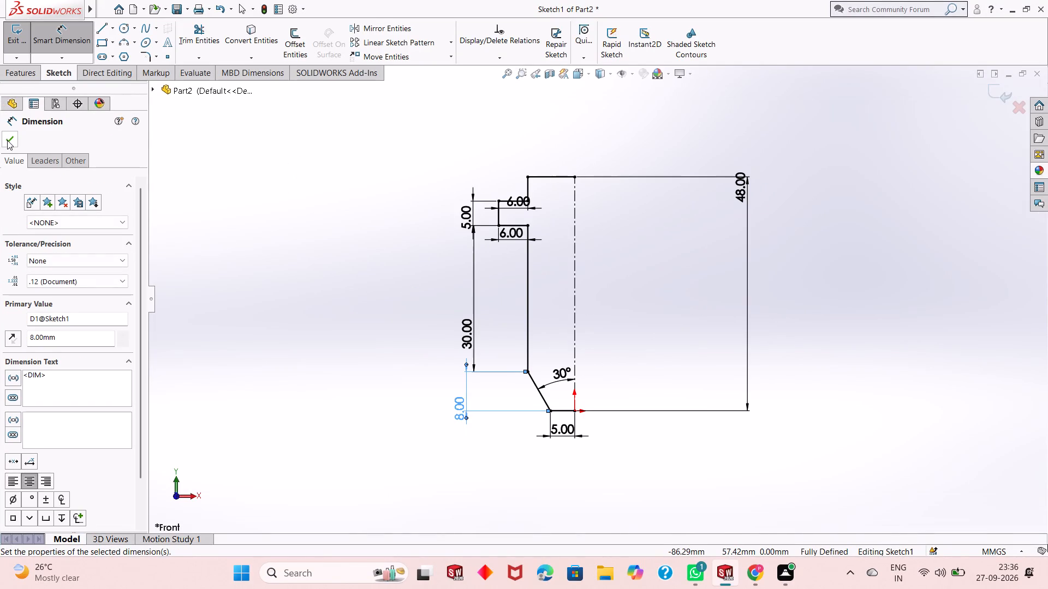
left_click(7, 140)
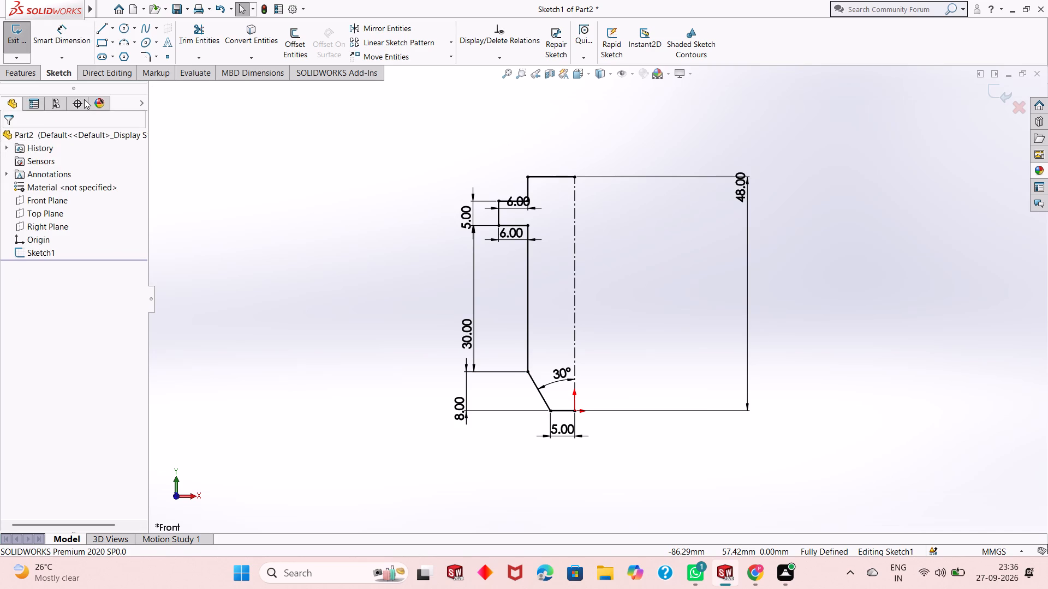
Revolve the half-profile 360° about the centerline, letting the open sketch be closed automatically.
left_click(19, 75)
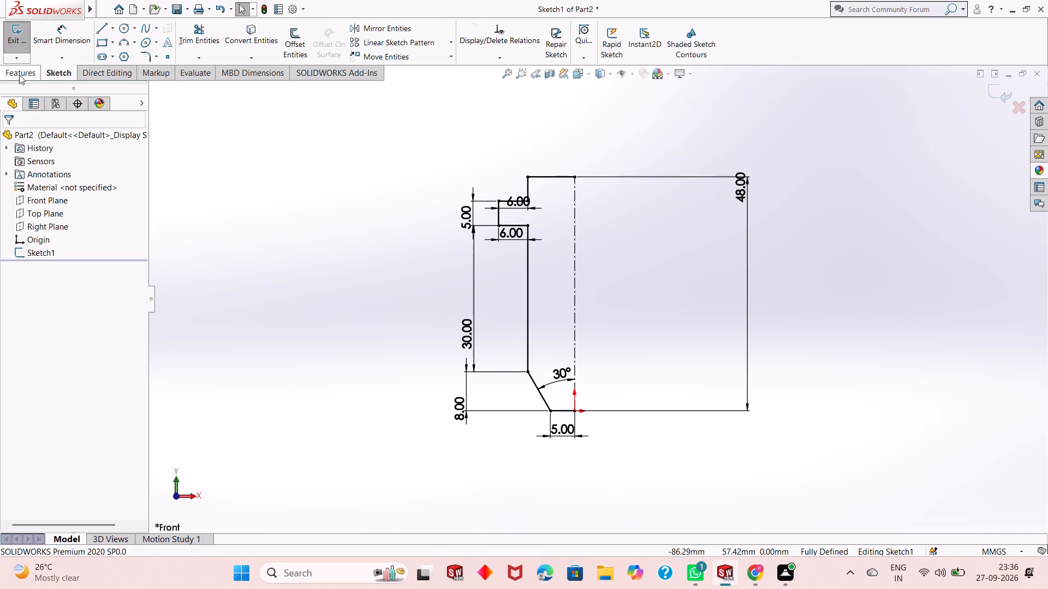
left_click(70, 49)
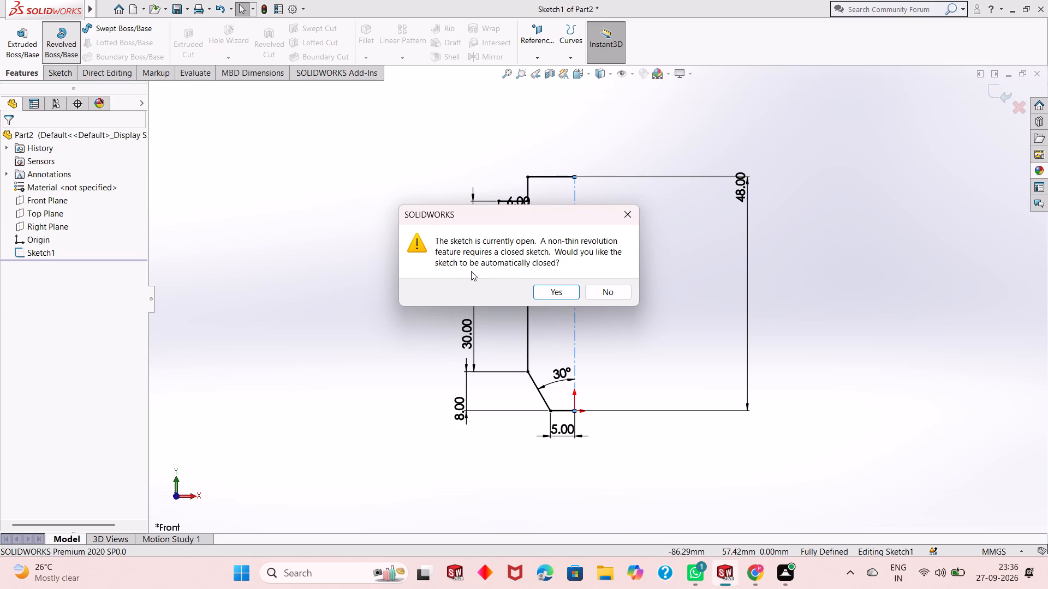
left_click(555, 290)
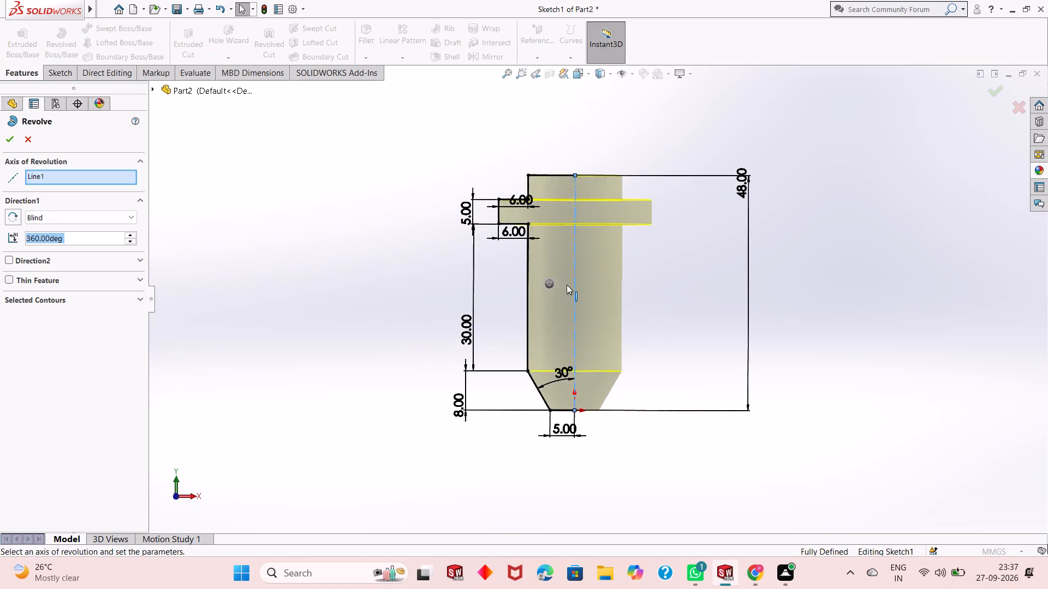
left_click(5, 139)
Examine the revolved pin from below and above, including its flange and top face.
left_click(355, 288)
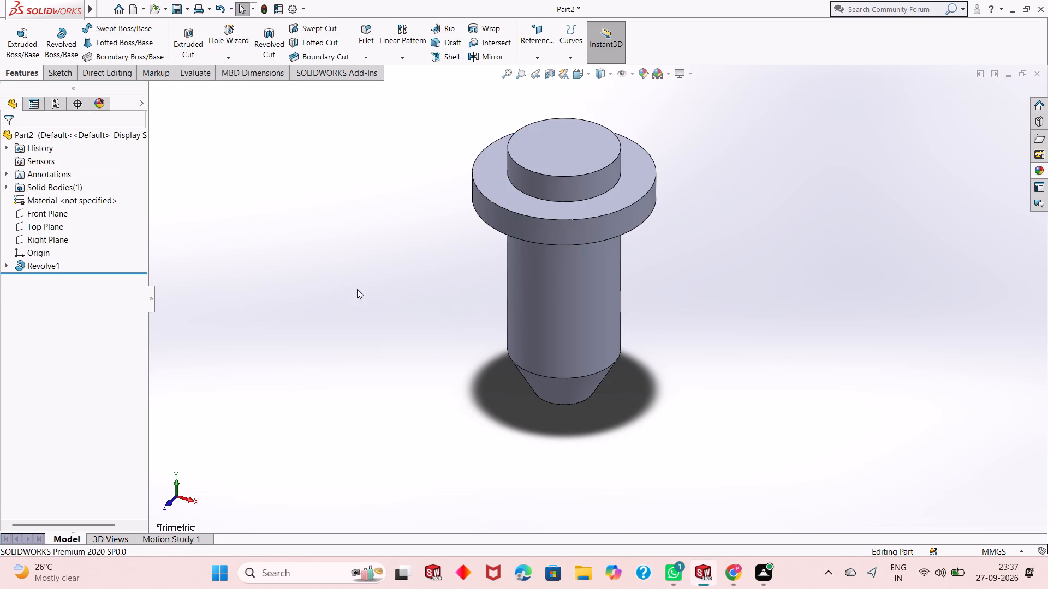
middle_click_drag(511, 325, 551, 158)
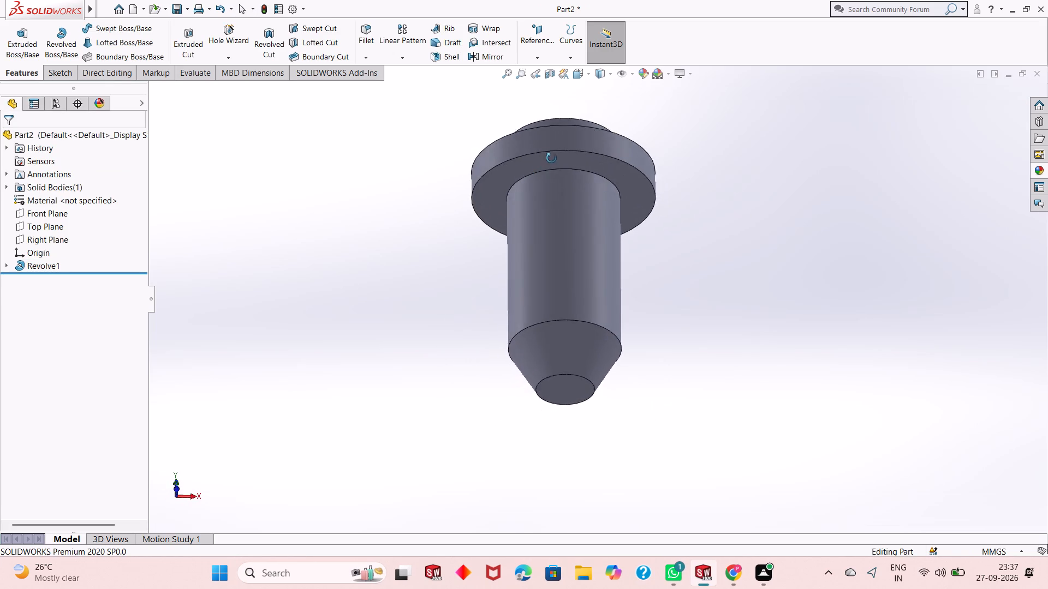
middle_click_drag(551, 158, 547, 286)
scroll(560, 324, "up", 1)
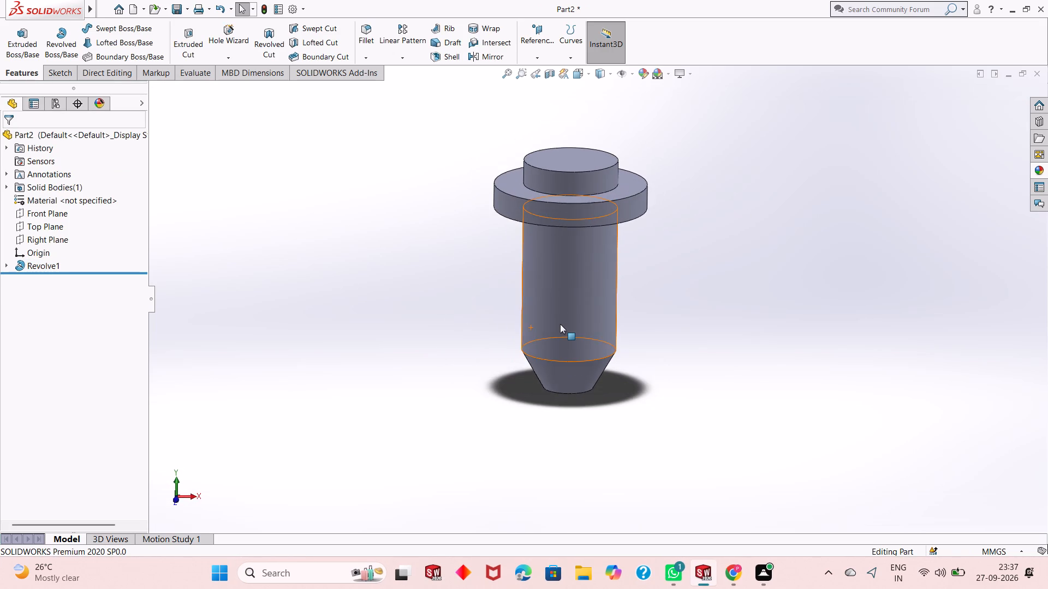
scroll(560, 324, "up", 1)
scroll(597, 179, "down", 1)
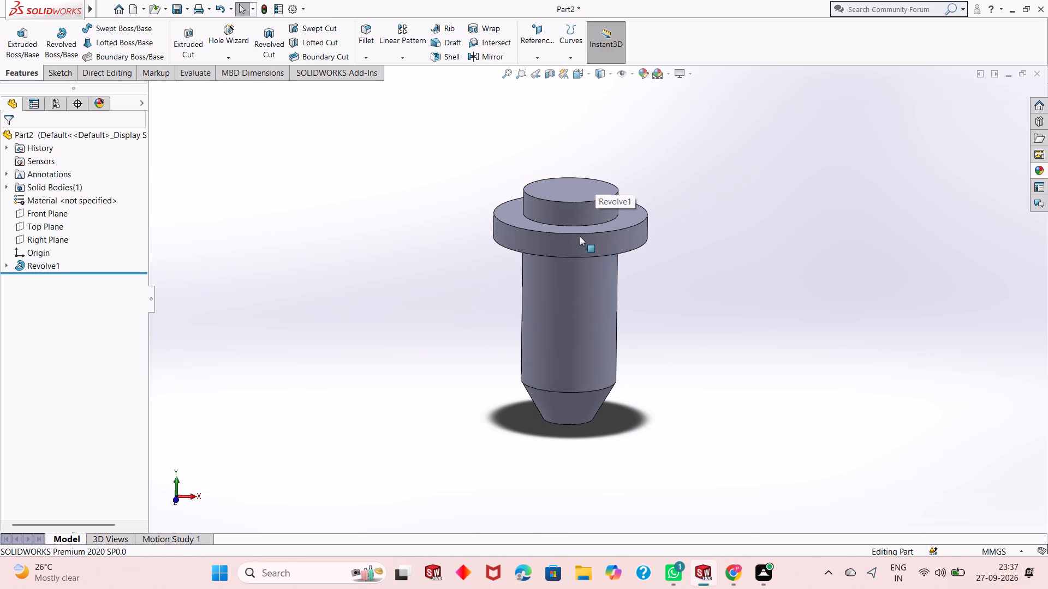
scroll(564, 227, "down", 2)
scroll(563, 284, "up", 2)
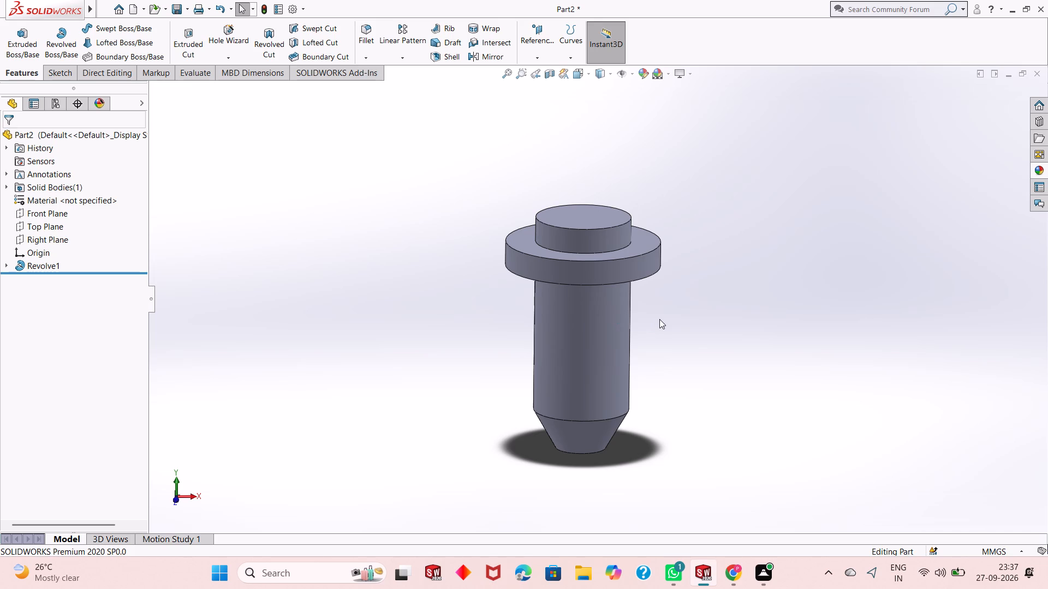
middle_click_drag(659, 320, 654, 320)
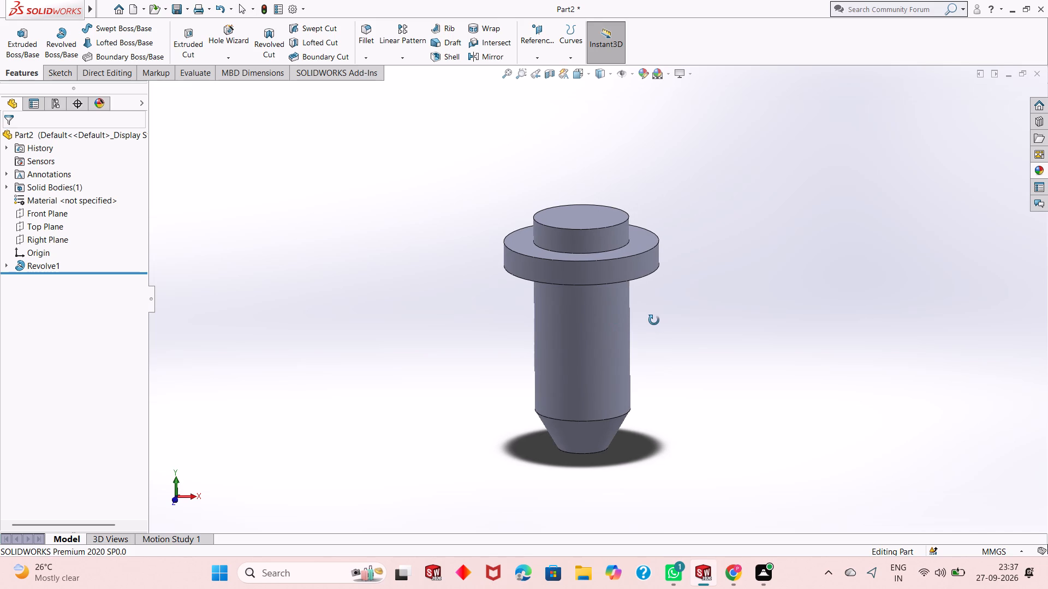
middle_click_drag(654, 320, 657, 421)
scroll(568, 248, "down", 2)
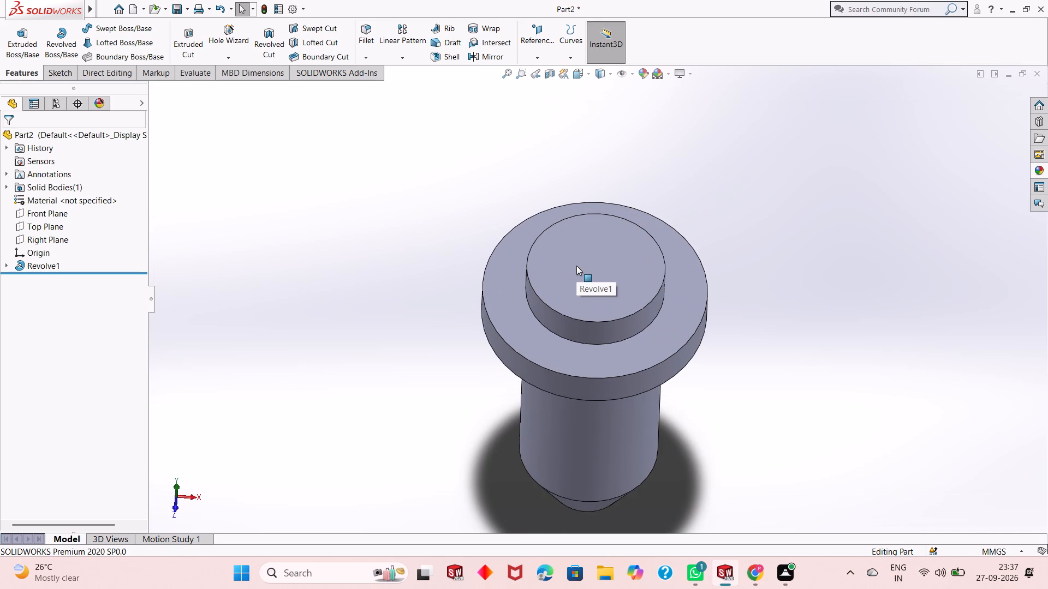
middle_click_drag(639, 334, 626, 283)
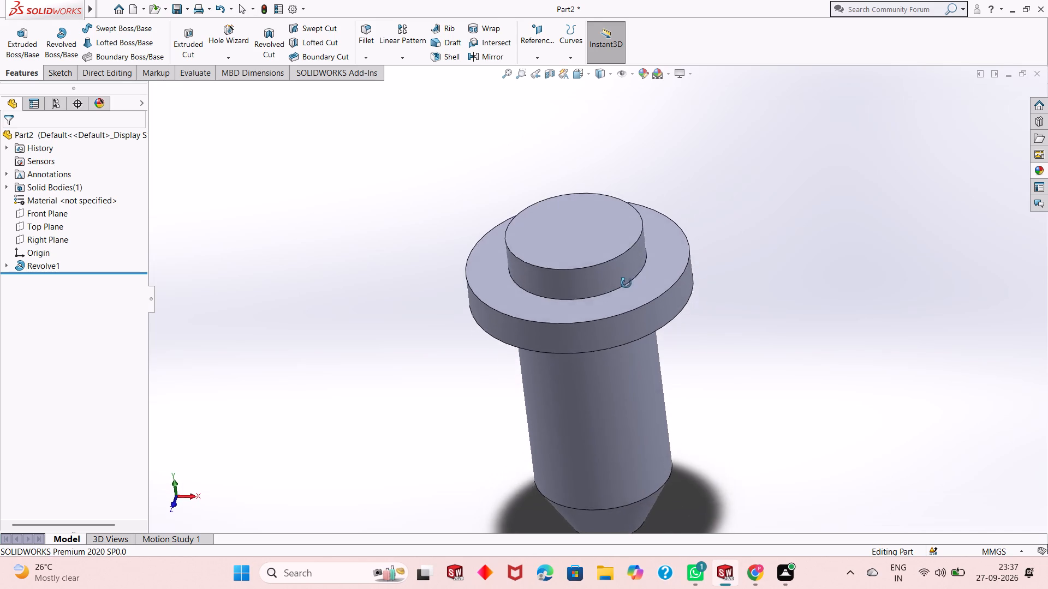
middle_click_drag(626, 283, 629, 247)
scroll(603, 250, "down", 1)
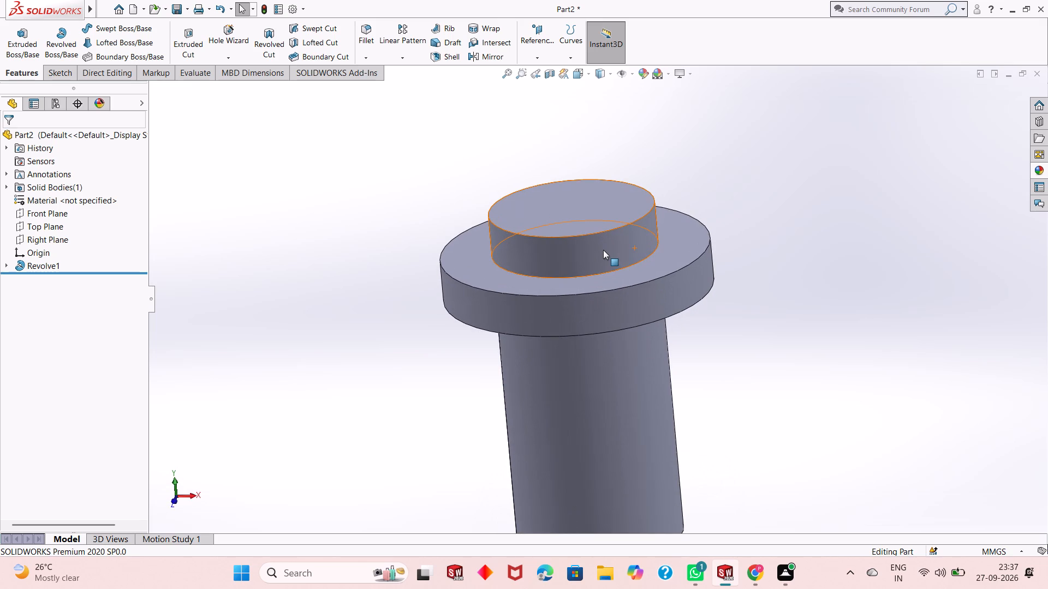
scroll(602, 250, "down", 1)
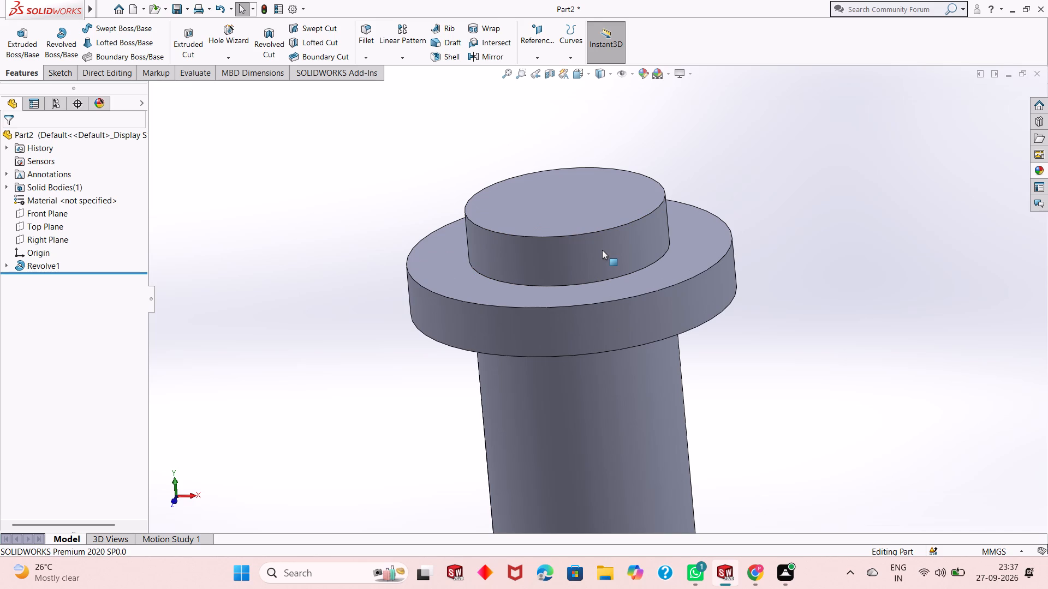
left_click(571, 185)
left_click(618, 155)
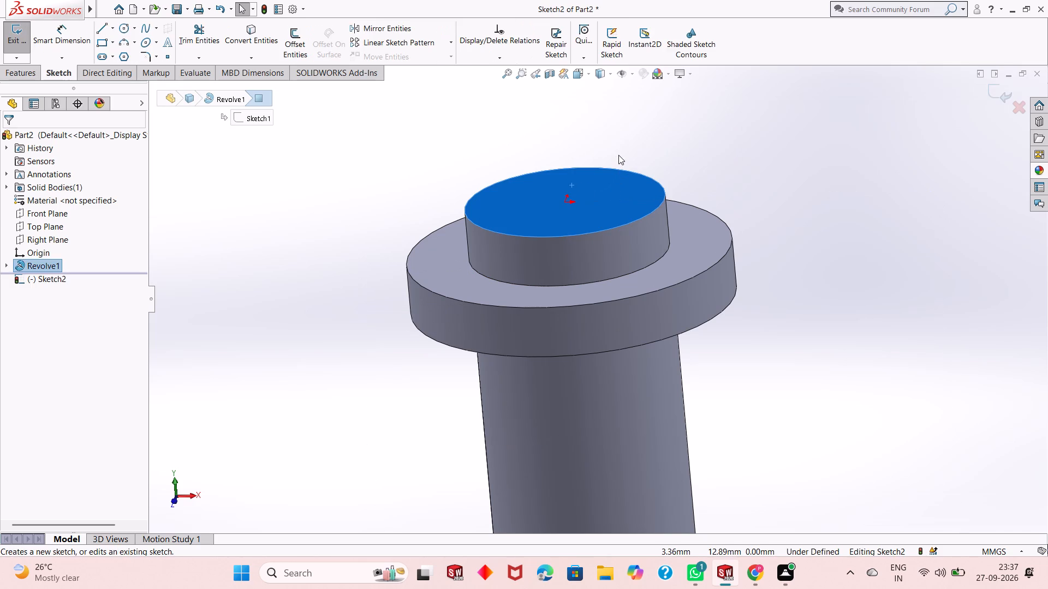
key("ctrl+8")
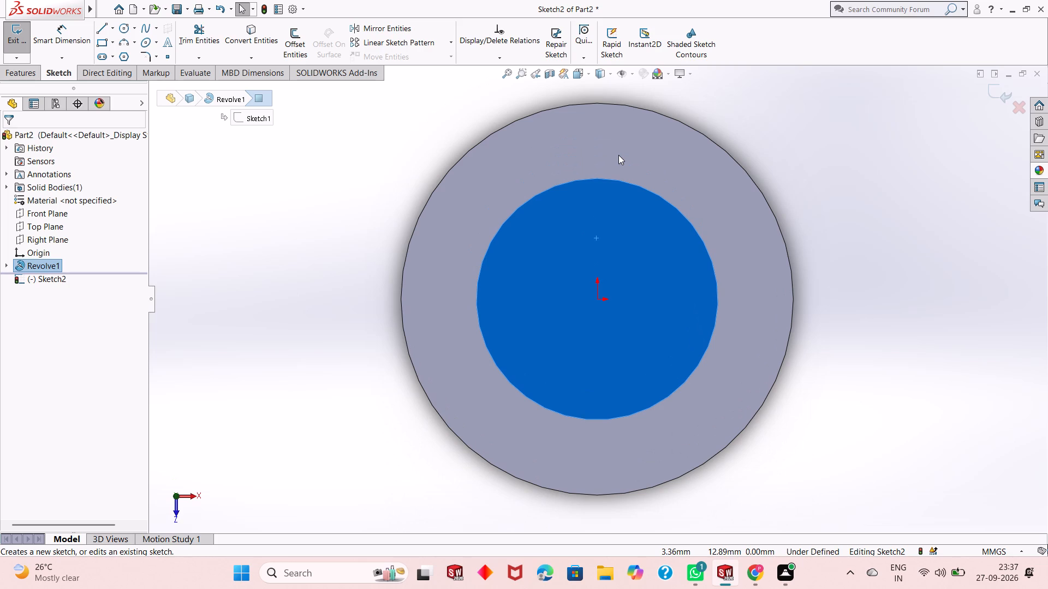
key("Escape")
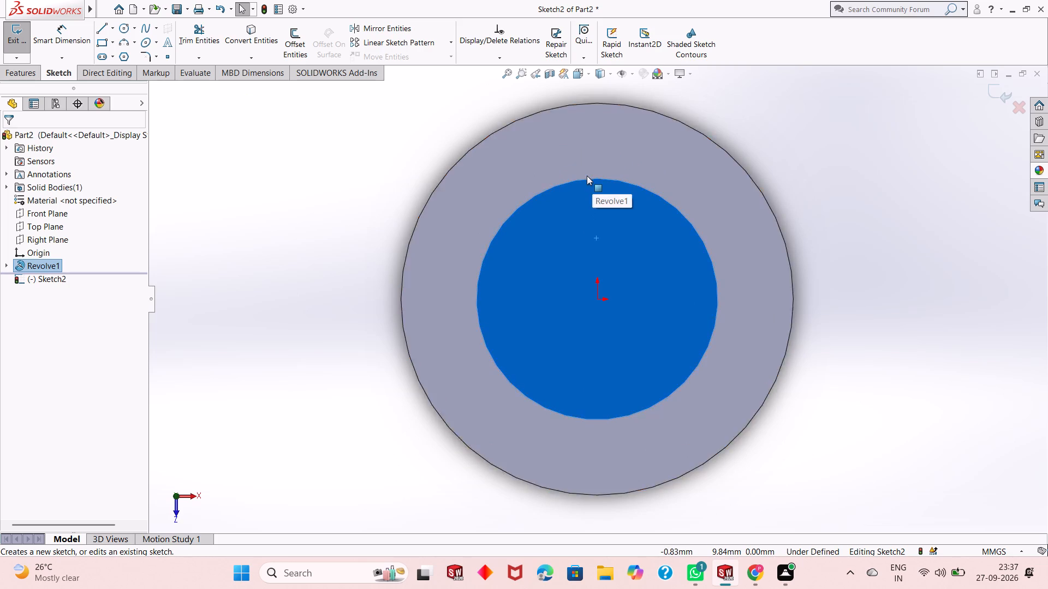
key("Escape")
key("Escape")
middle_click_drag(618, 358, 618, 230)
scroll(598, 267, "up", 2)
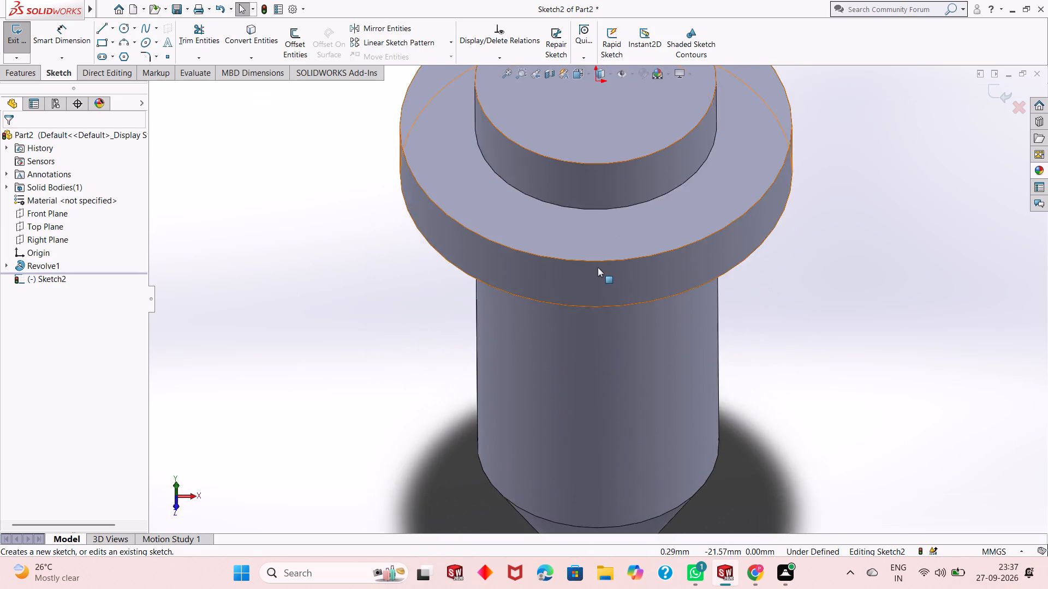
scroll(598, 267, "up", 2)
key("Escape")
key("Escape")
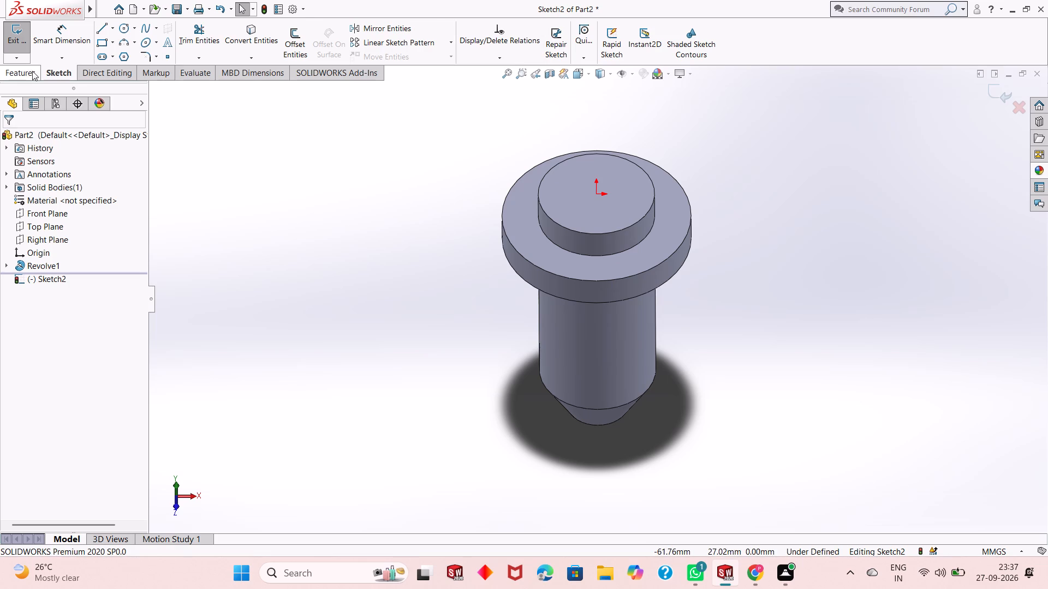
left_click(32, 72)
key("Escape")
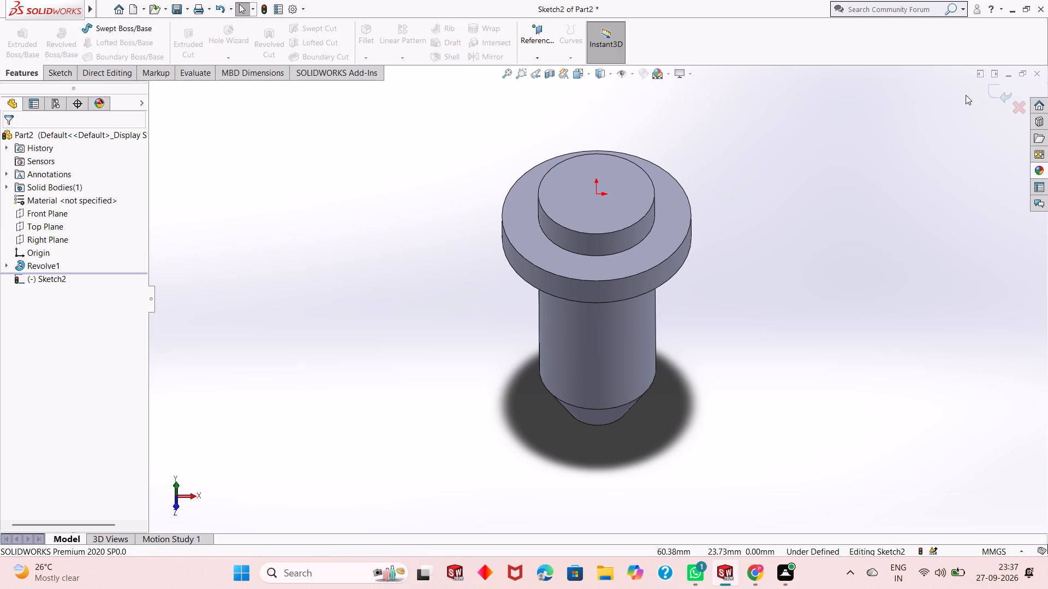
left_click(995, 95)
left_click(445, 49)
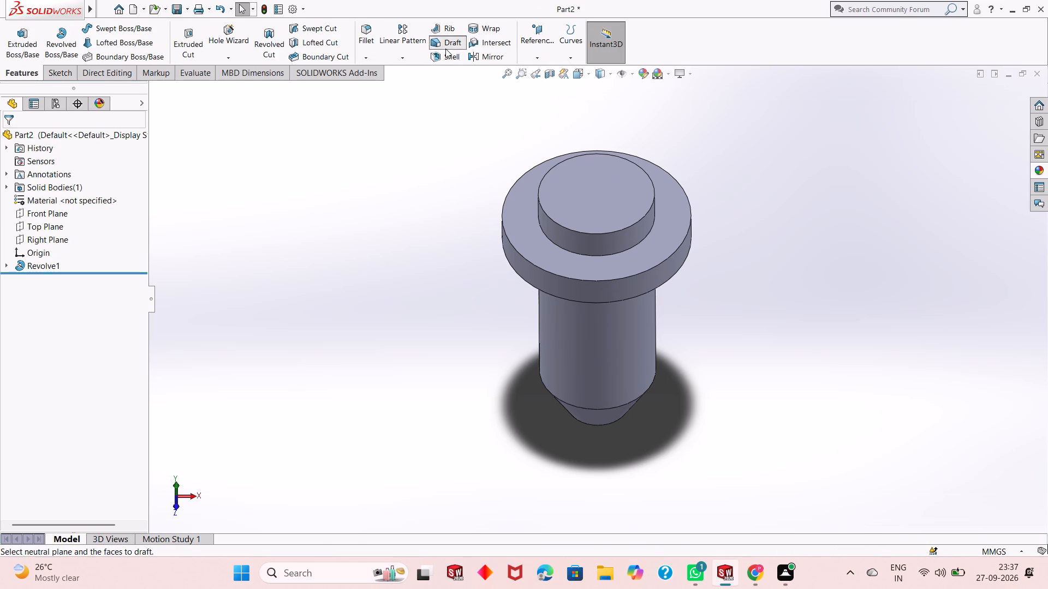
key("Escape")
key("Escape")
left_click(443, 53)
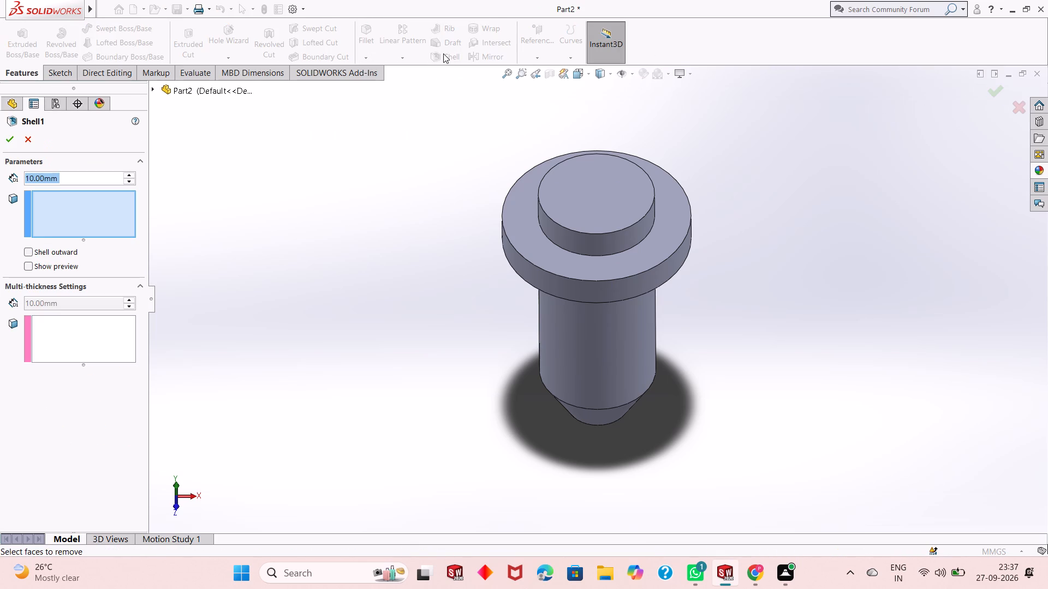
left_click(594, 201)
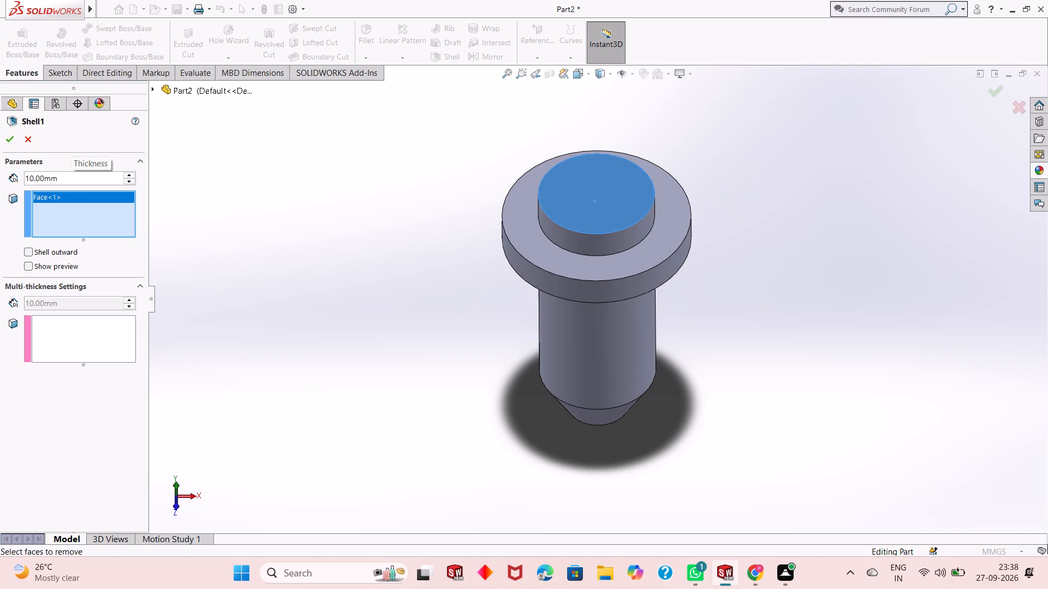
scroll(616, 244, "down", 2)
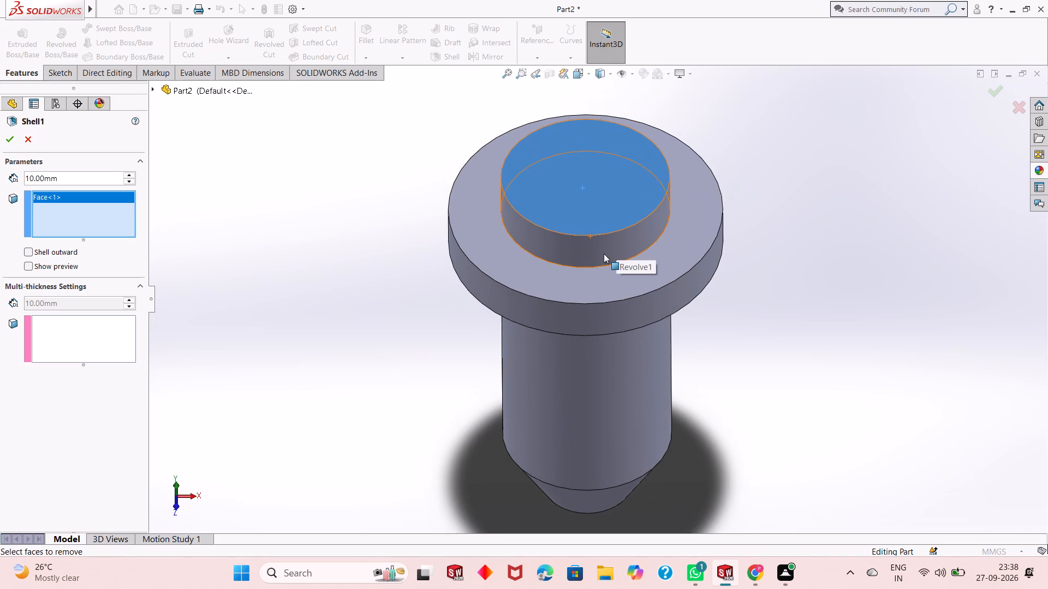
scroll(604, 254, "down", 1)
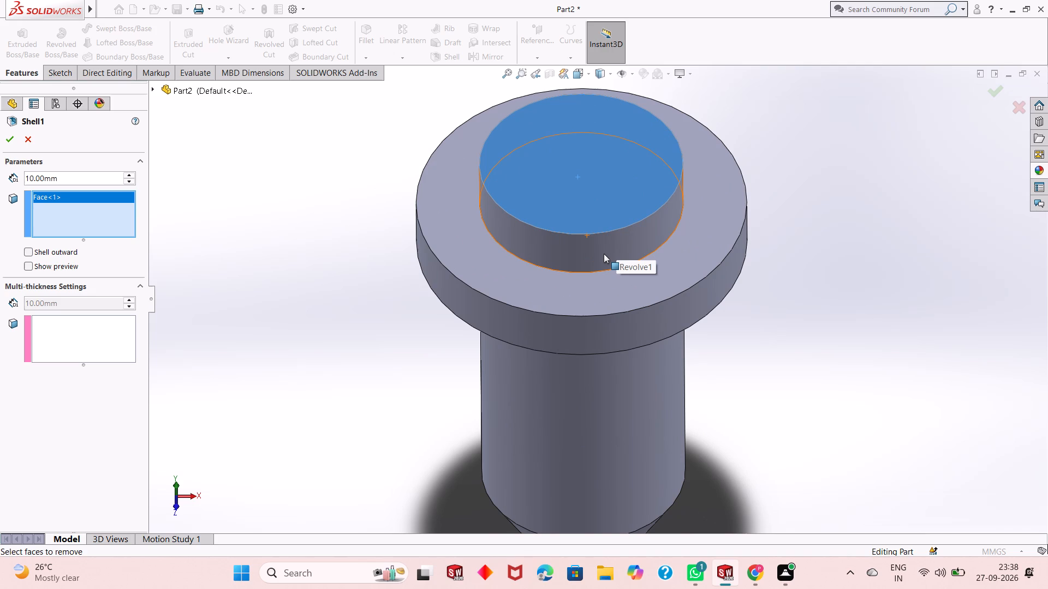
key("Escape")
Undo the revolve and go back to editing the half-profile sketch.
key("ctrl+z")
key("ctrl+z")
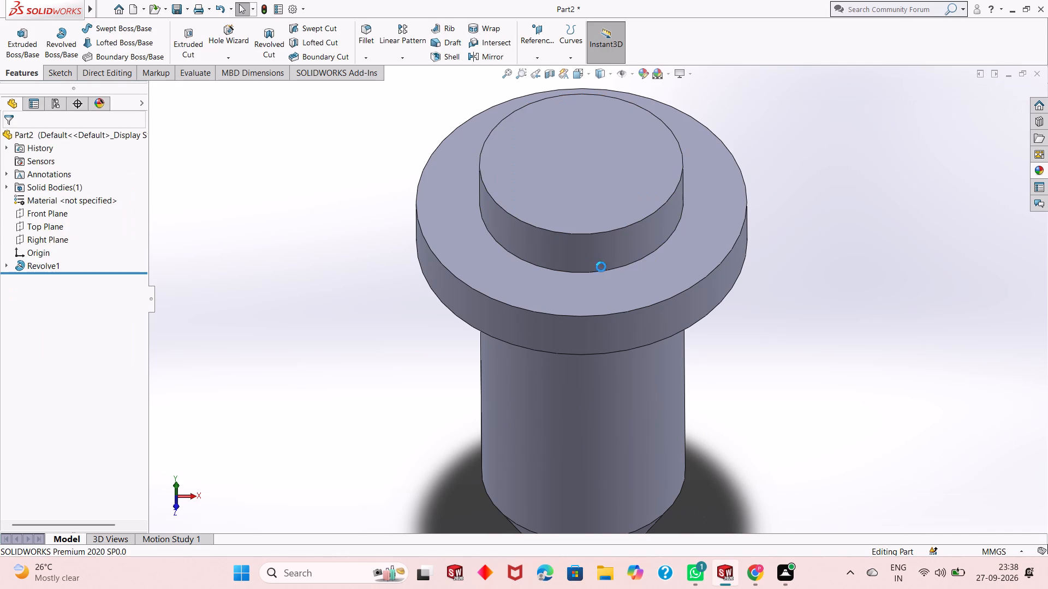
Set the length of the profile's bottom horizontal line to 6 mm.
double_click(565, 428)
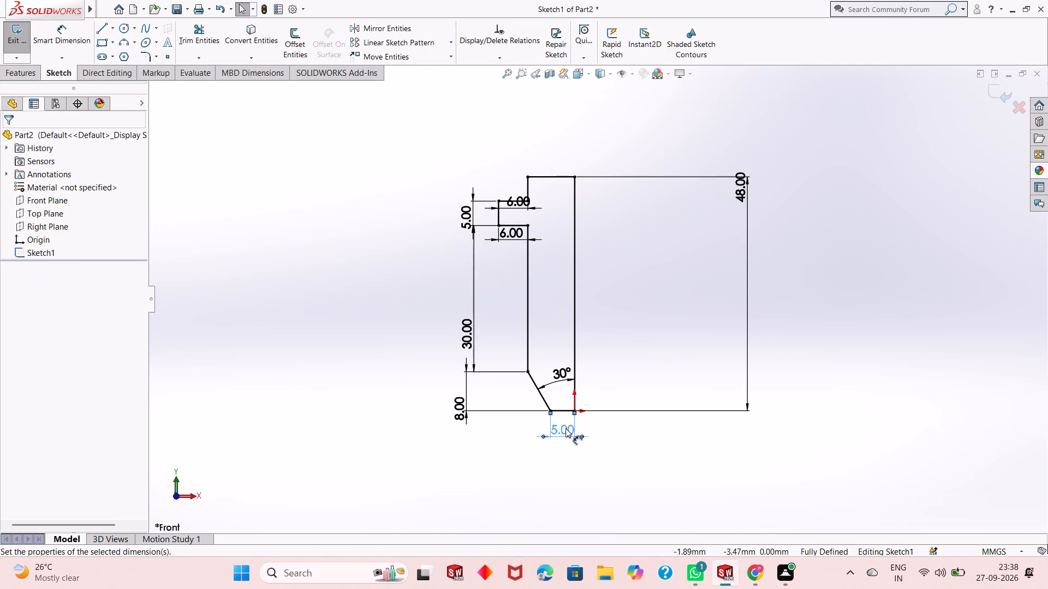
key("6")
key("Return")
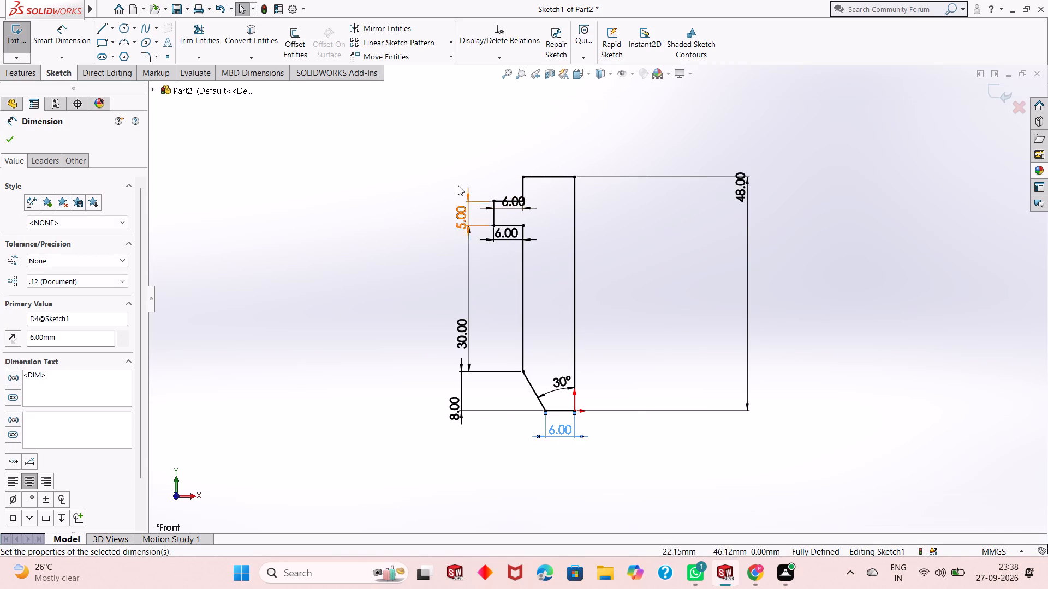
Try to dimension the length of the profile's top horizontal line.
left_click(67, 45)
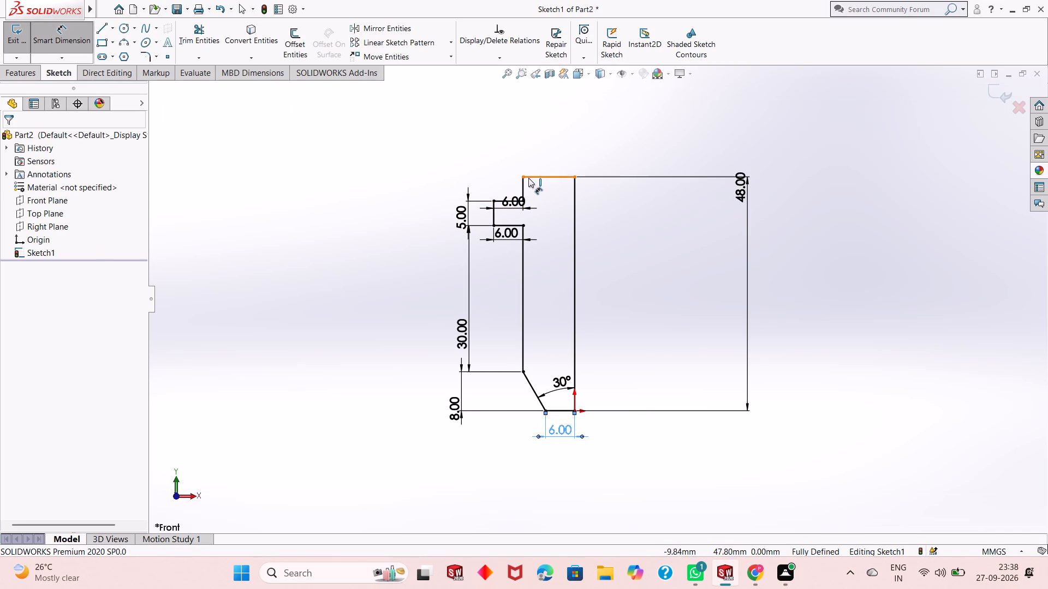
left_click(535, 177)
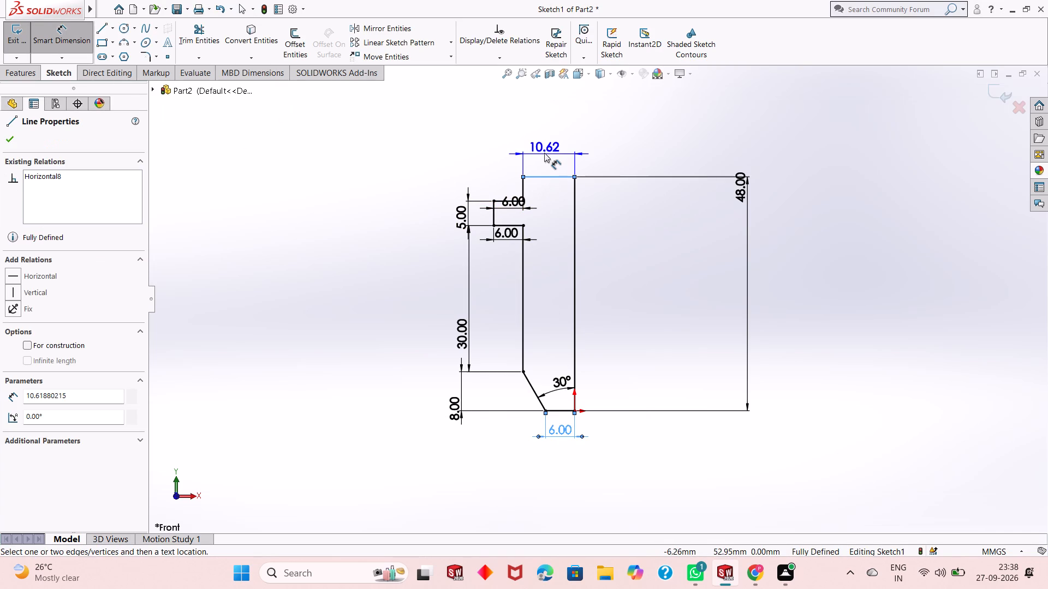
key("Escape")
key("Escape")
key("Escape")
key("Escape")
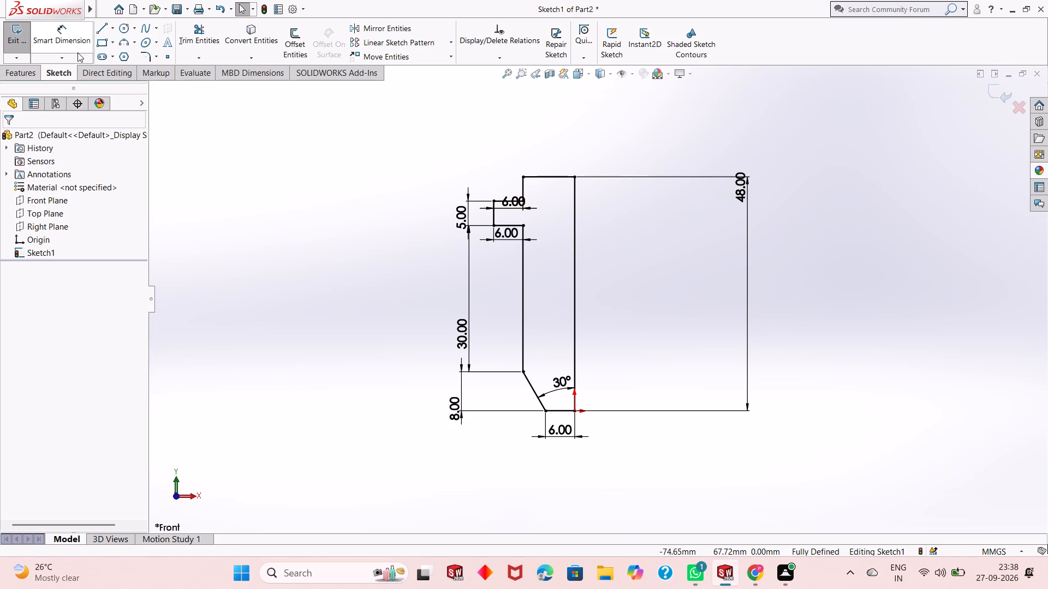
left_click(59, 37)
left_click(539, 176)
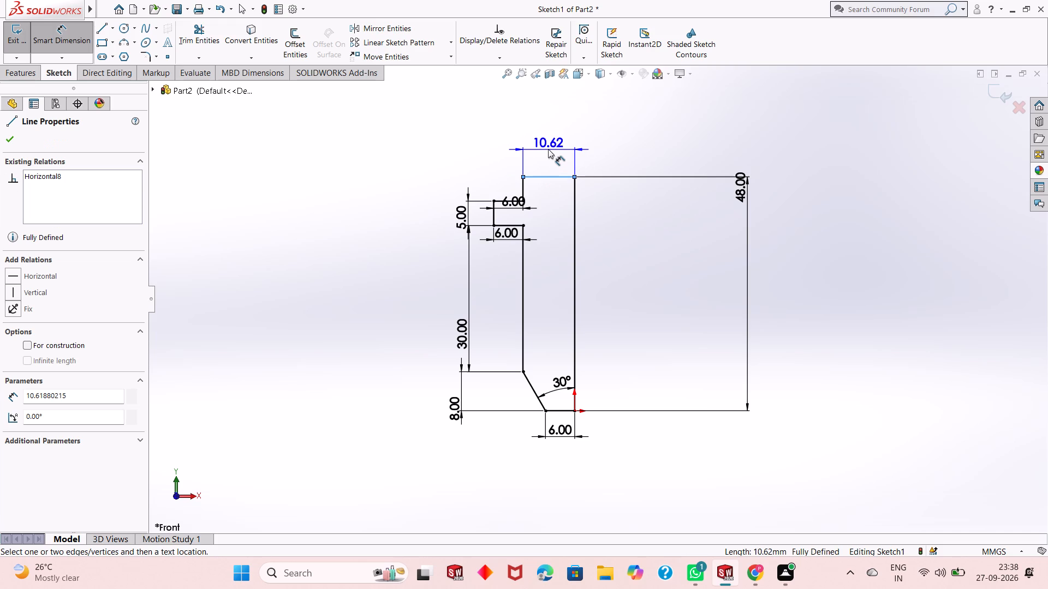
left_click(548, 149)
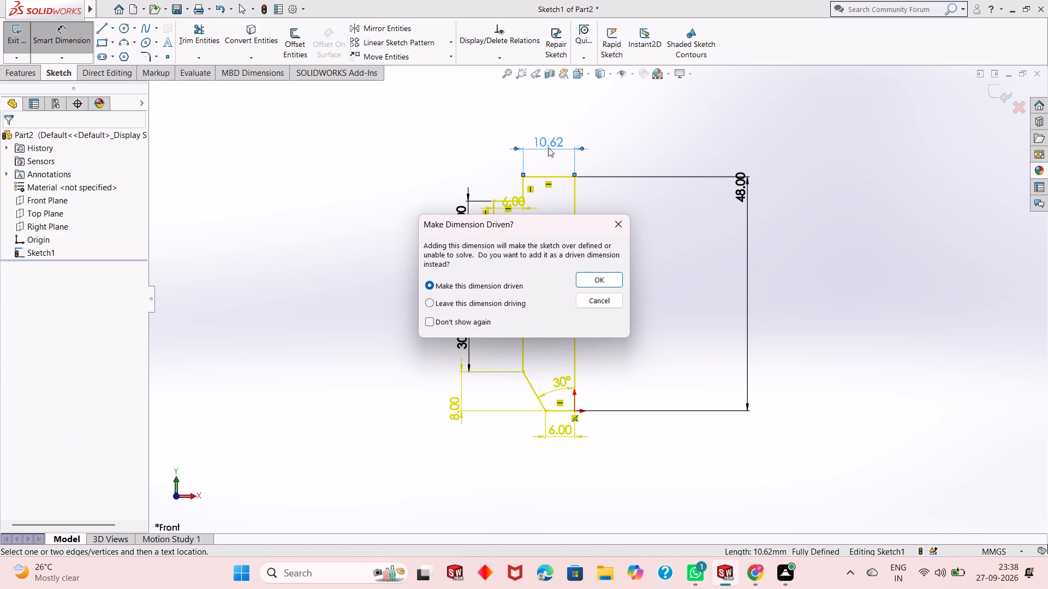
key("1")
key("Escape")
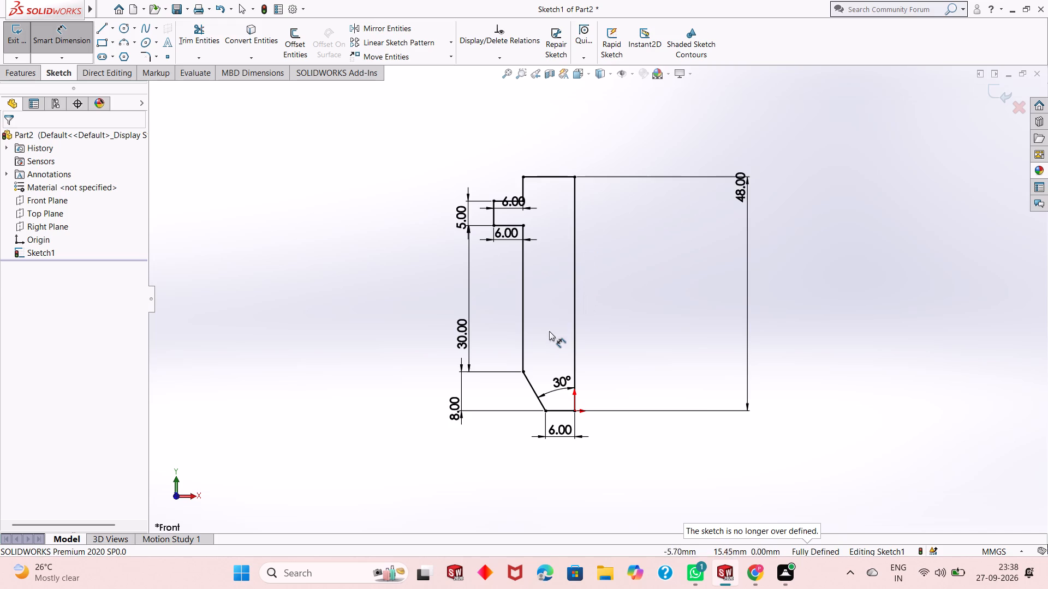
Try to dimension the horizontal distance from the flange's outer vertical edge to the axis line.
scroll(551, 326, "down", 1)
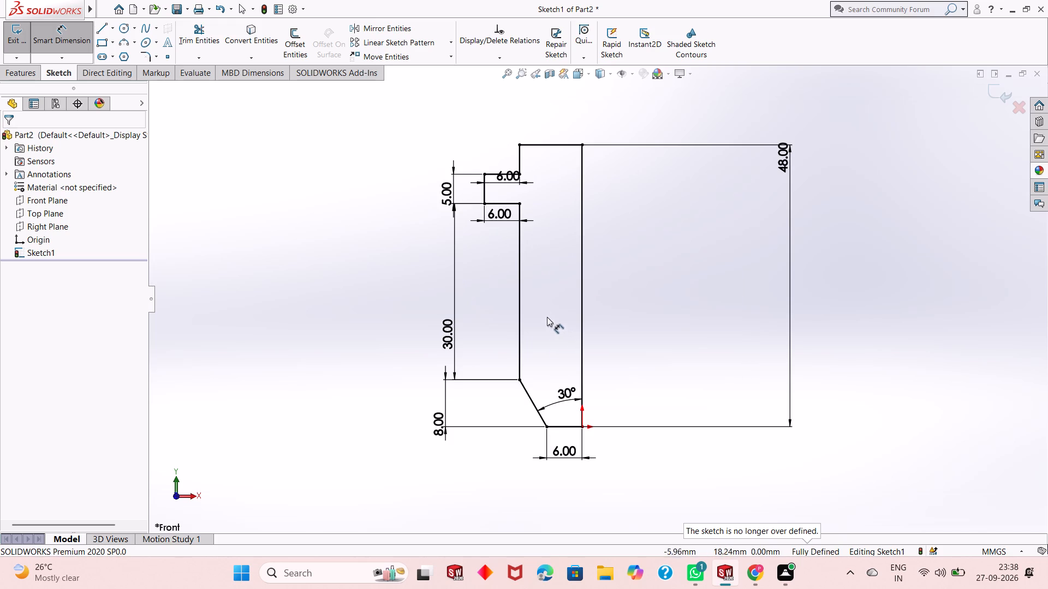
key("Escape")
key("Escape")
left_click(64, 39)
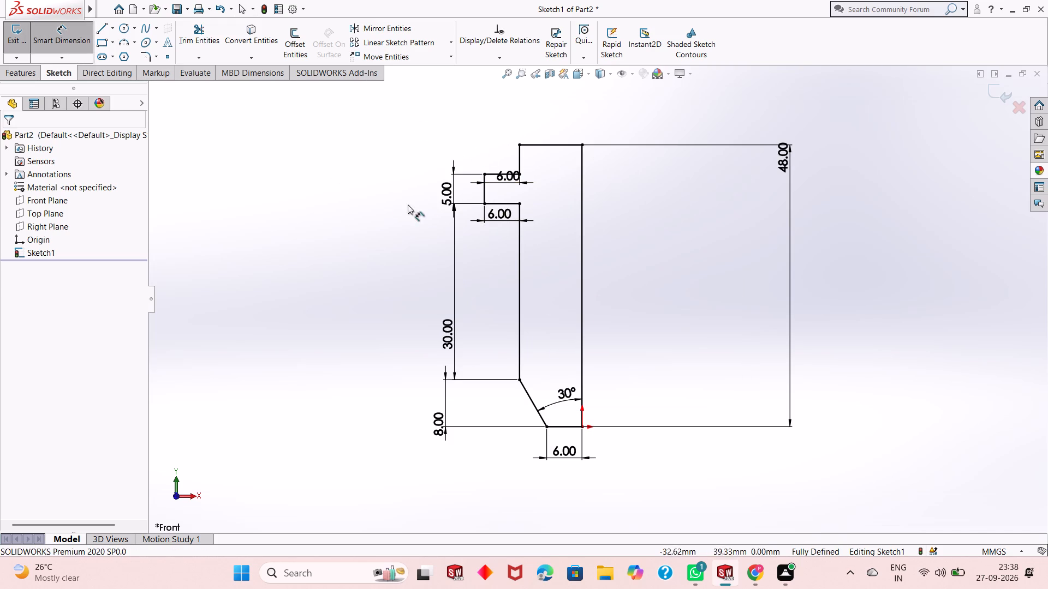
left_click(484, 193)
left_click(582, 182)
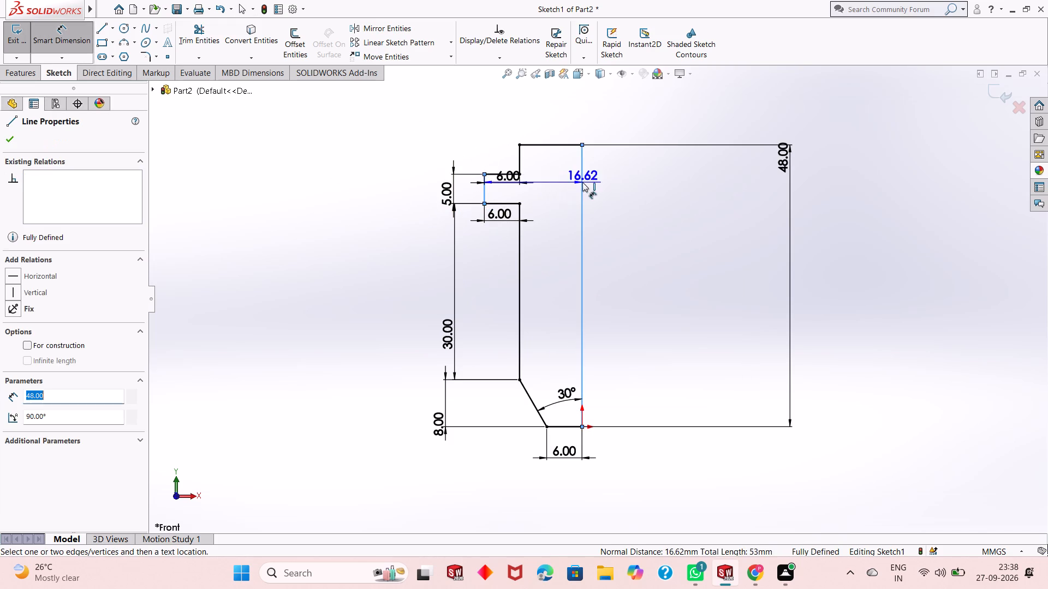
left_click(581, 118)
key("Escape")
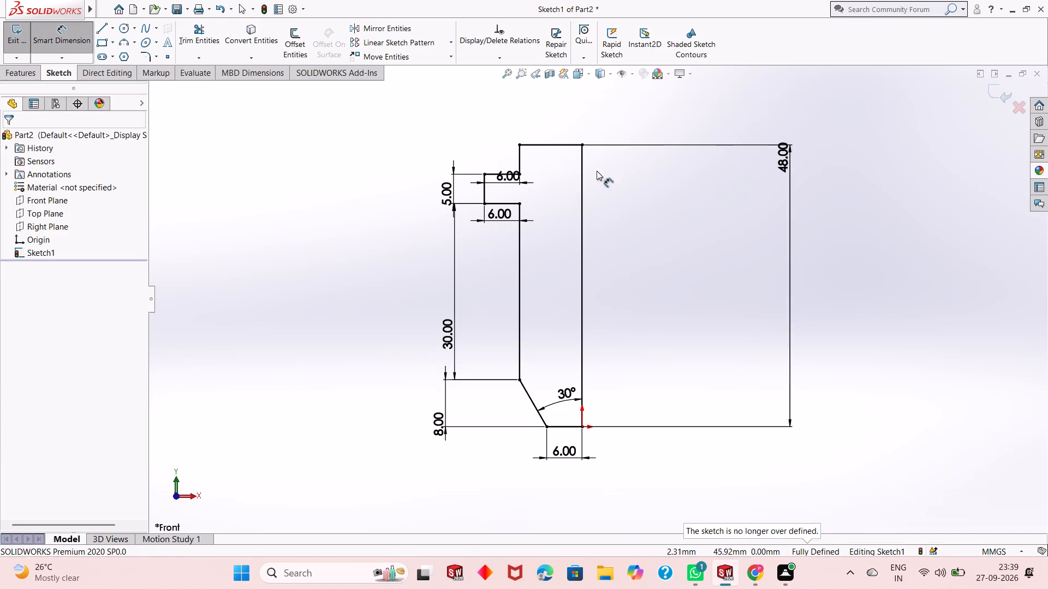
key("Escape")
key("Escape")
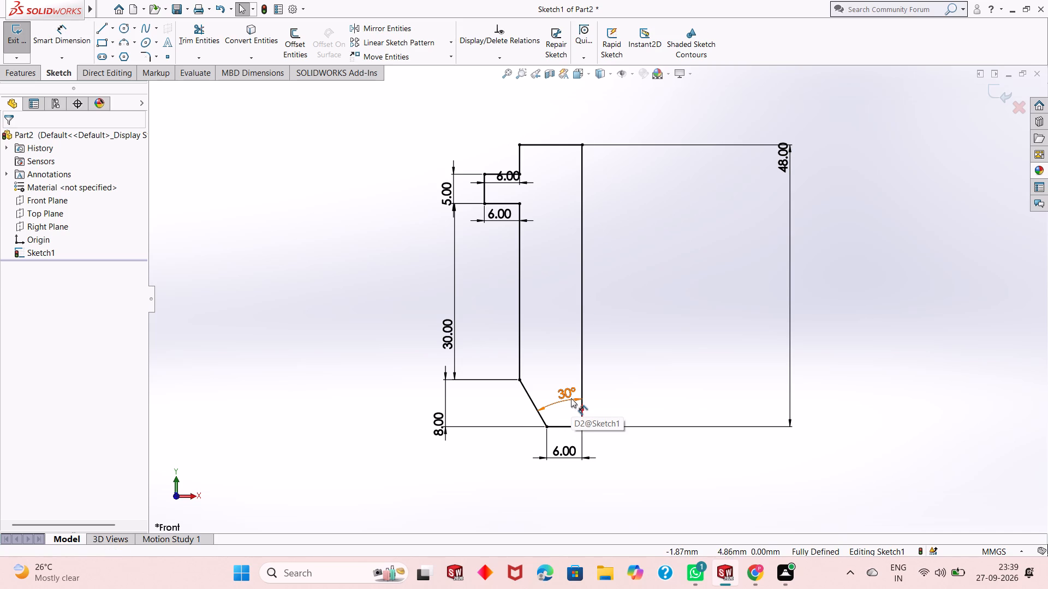
Undo the recent sketch edits back to the construction centerline, the 5 mm base and no 8 mm taper-height dimension.
scroll(570, 399, "down", 3)
scroll(541, 410, "up", 4)
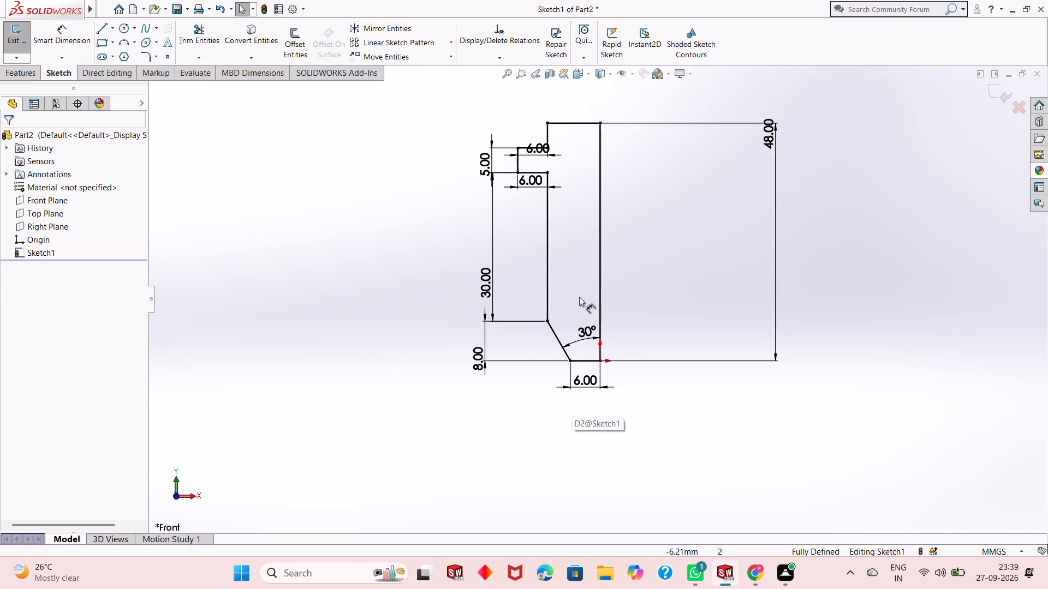
scroll(596, 225, "down", 1)
scroll(586, 239, "up", 1)
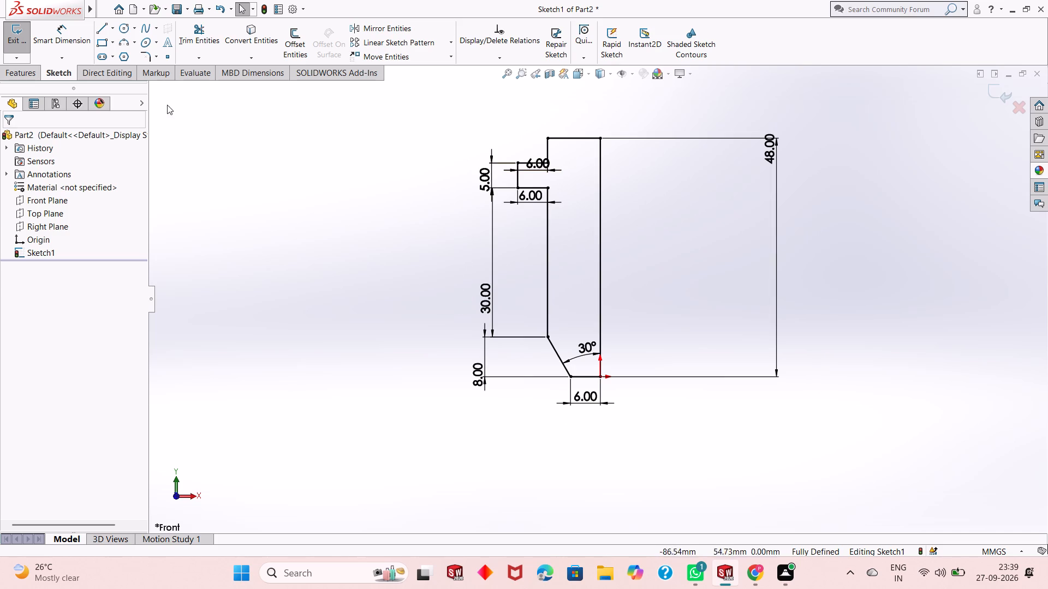
scroll(590, 215, "down", 1)
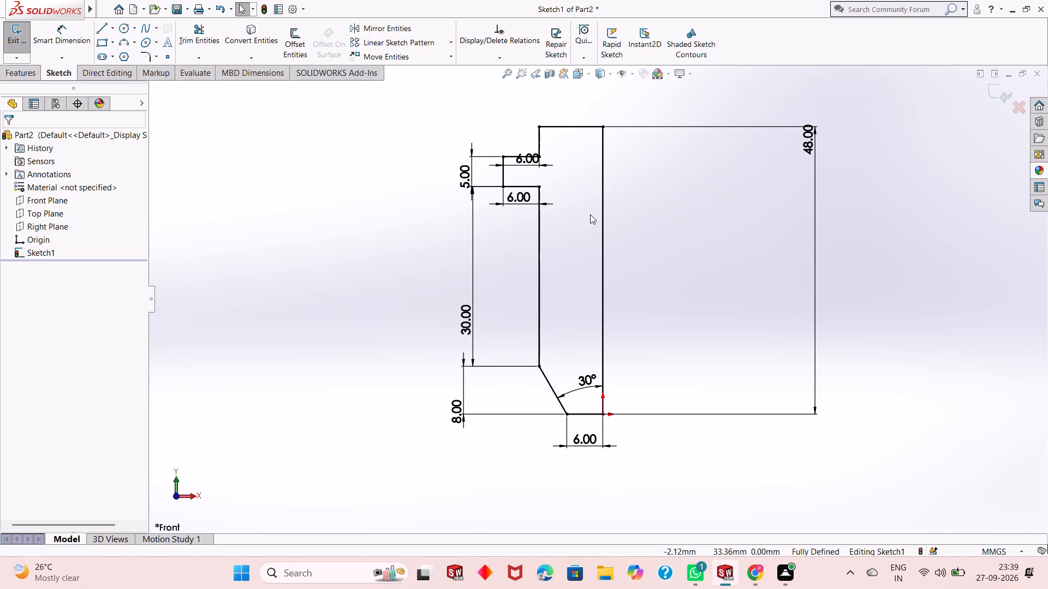
key("ctrl+z")
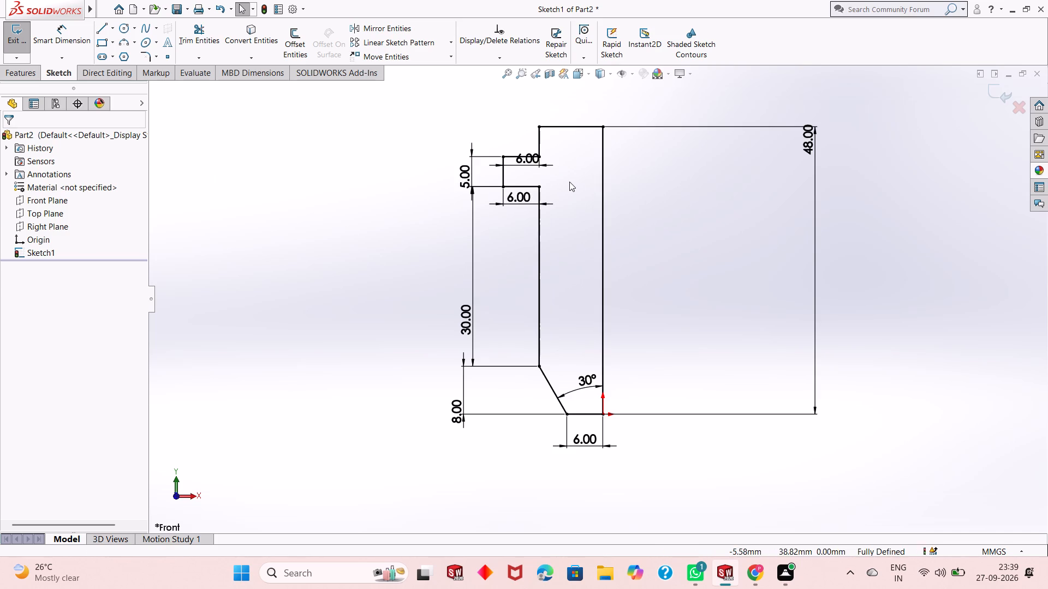
key("ctrl+z")
key("ctrl+z")
key("ctrl+z")
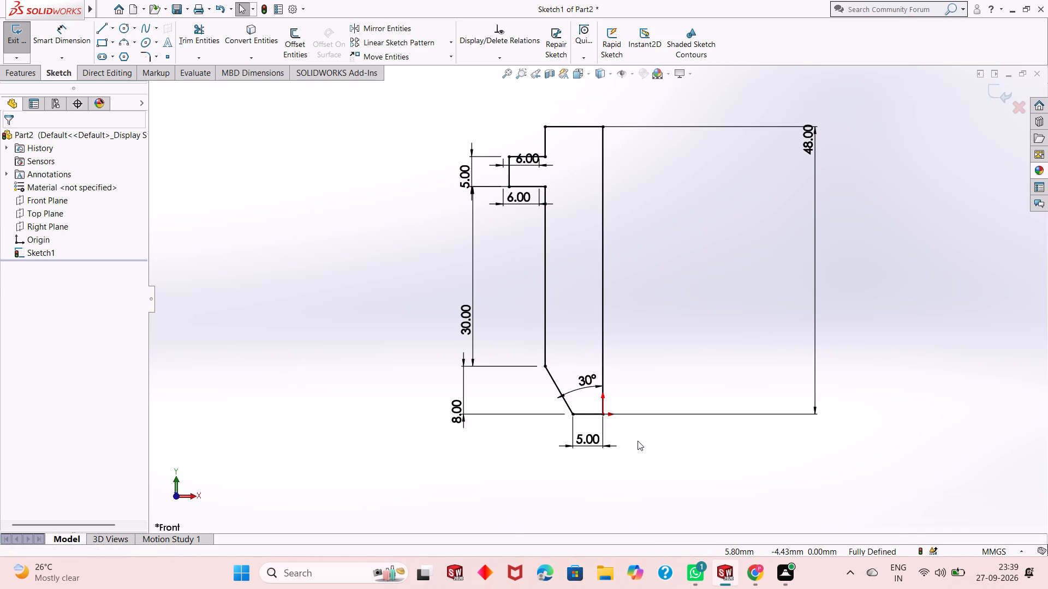
key("ctrl+z")
key("ctrl+z")
key("ctrl+z")
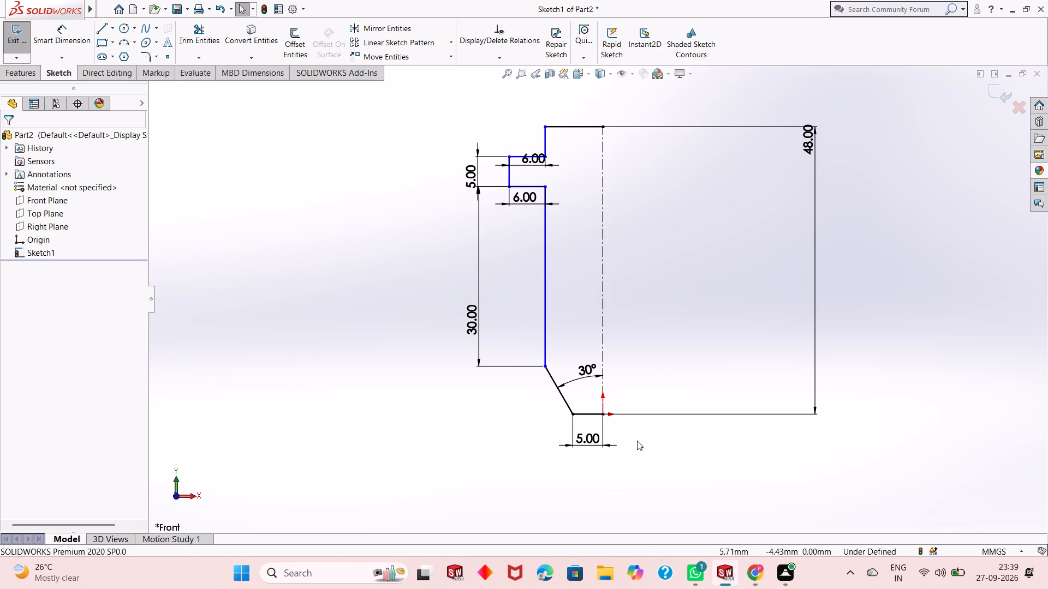
Set the length of the profile's bottom horizontal line to 6 mm.
scroll(633, 438, "up", 1)
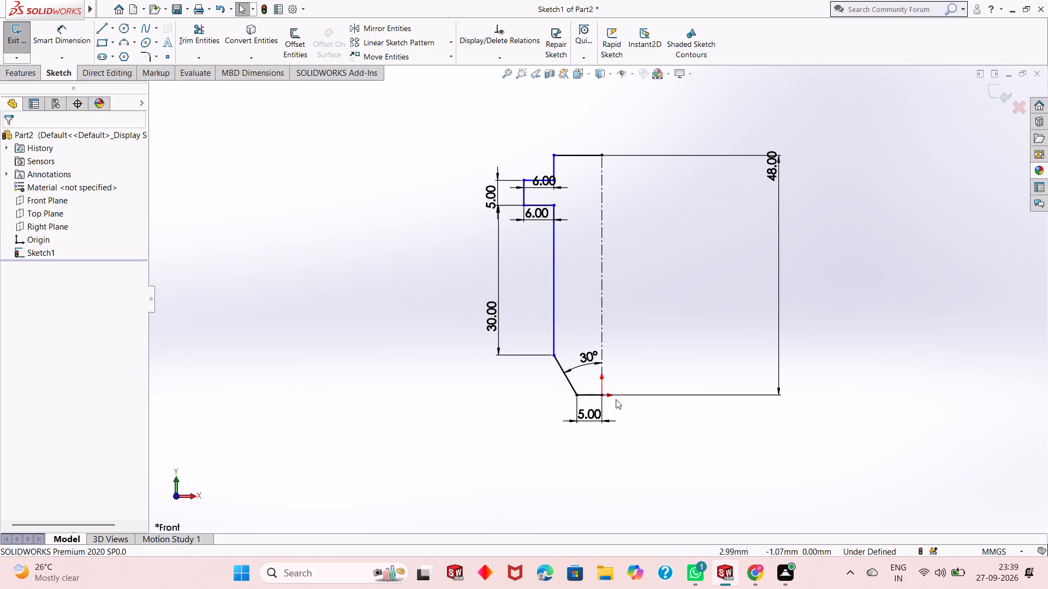
double_click(601, 422)
key("6")
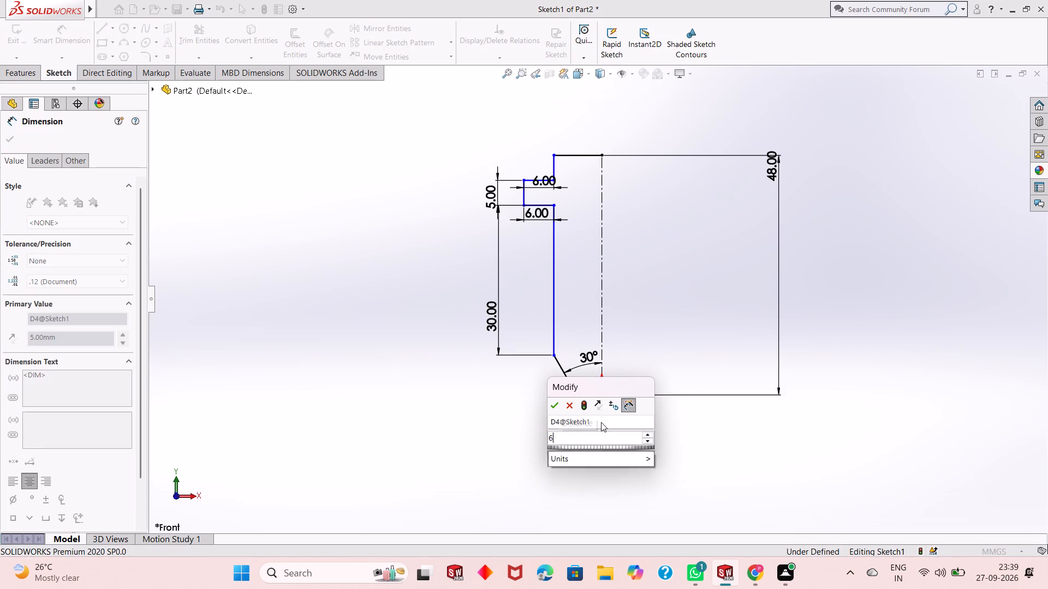
key("Return")
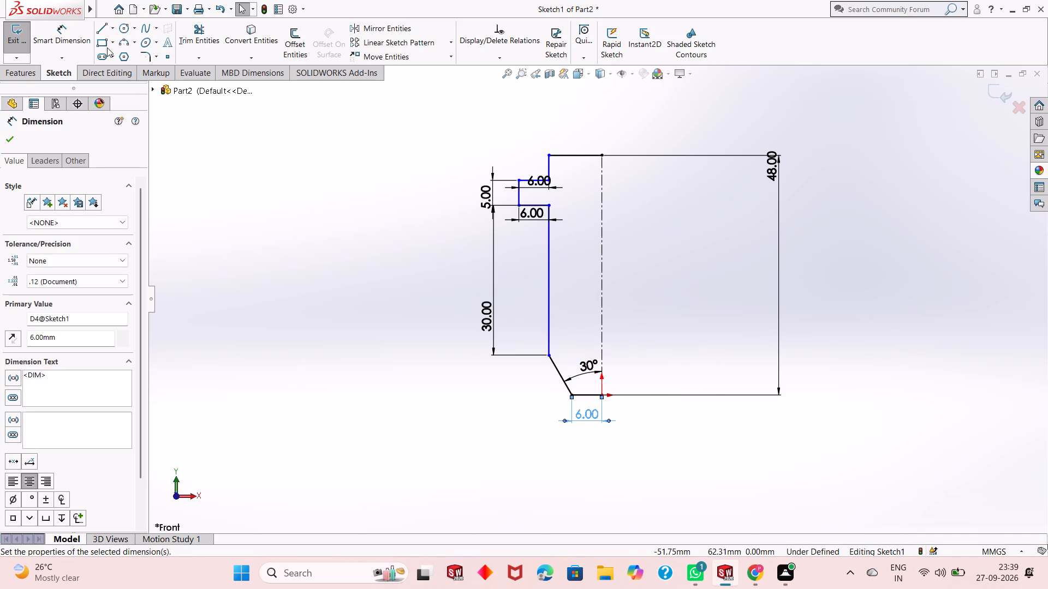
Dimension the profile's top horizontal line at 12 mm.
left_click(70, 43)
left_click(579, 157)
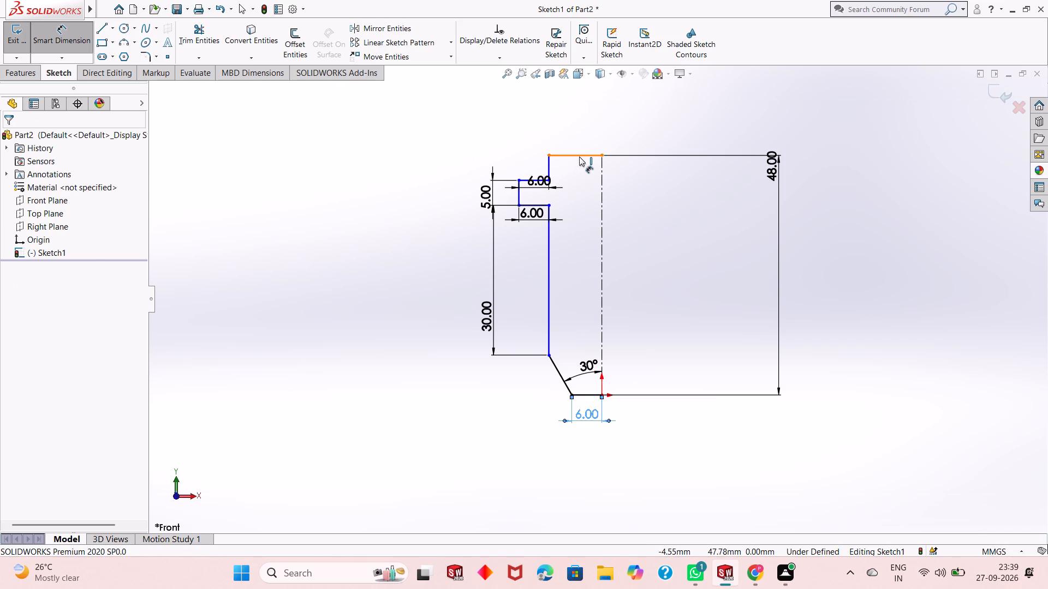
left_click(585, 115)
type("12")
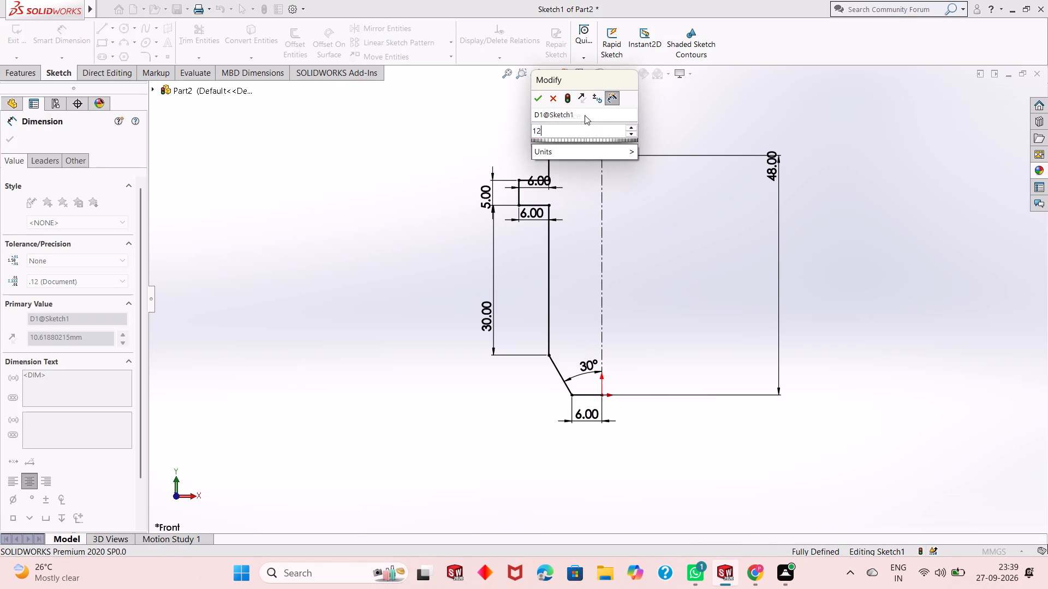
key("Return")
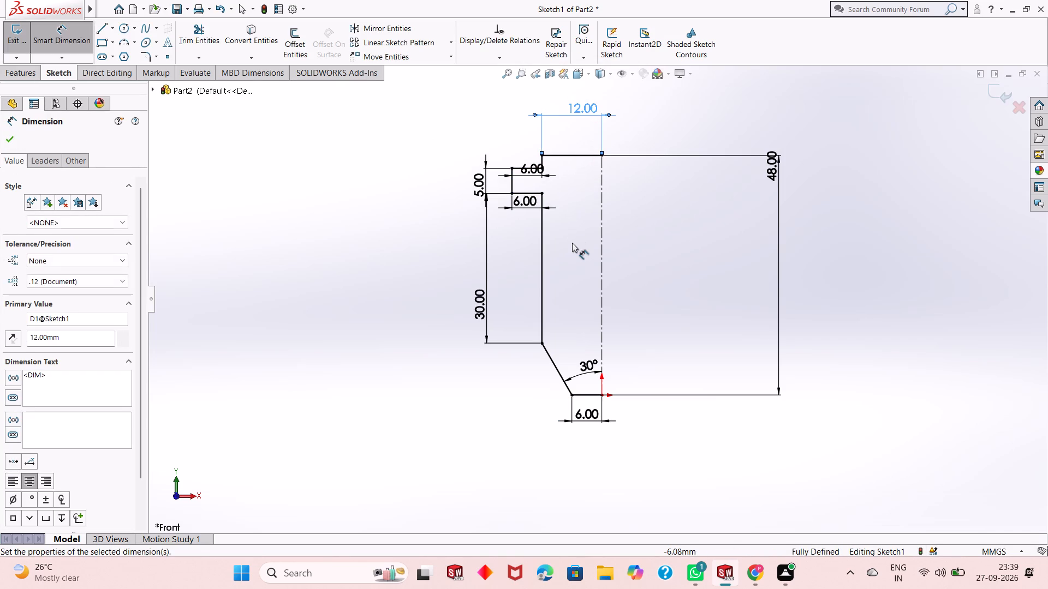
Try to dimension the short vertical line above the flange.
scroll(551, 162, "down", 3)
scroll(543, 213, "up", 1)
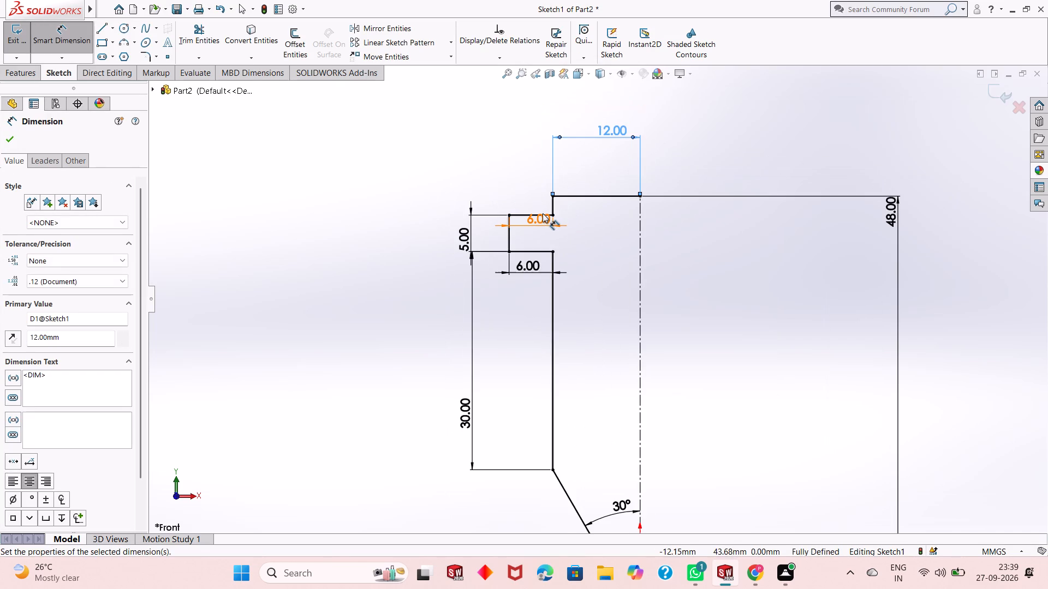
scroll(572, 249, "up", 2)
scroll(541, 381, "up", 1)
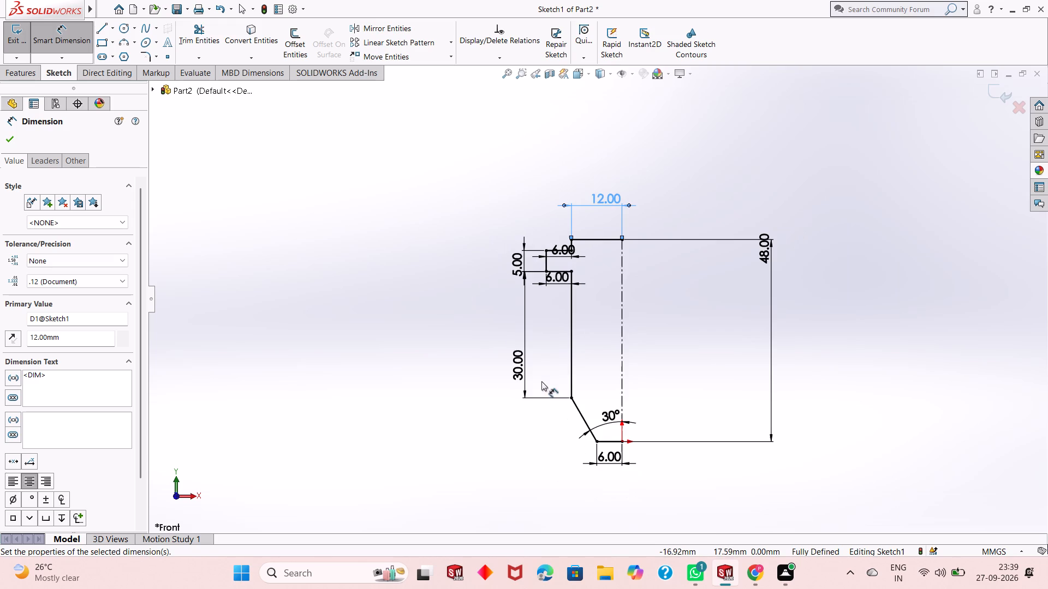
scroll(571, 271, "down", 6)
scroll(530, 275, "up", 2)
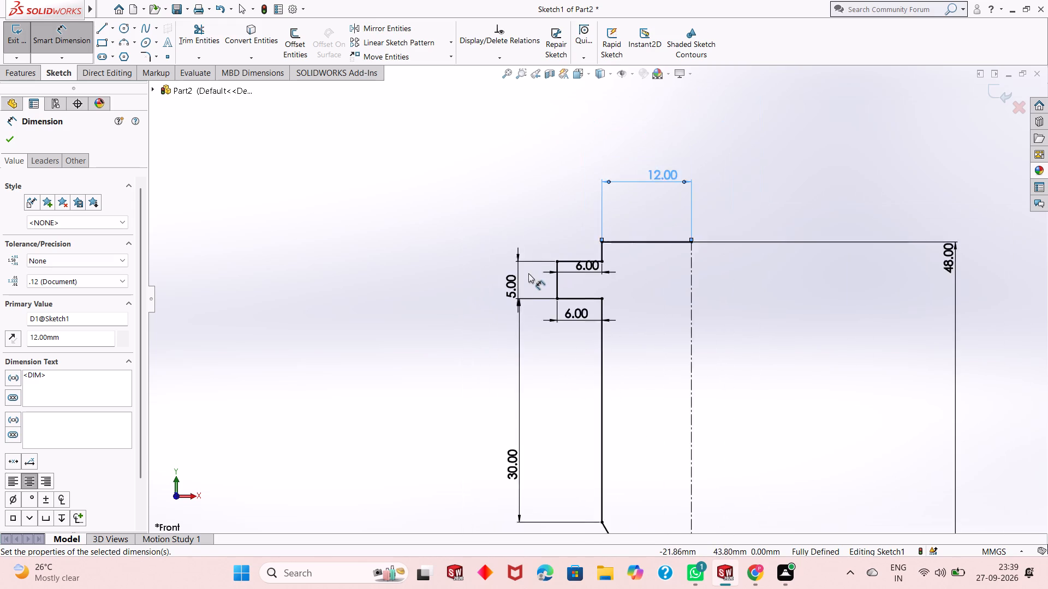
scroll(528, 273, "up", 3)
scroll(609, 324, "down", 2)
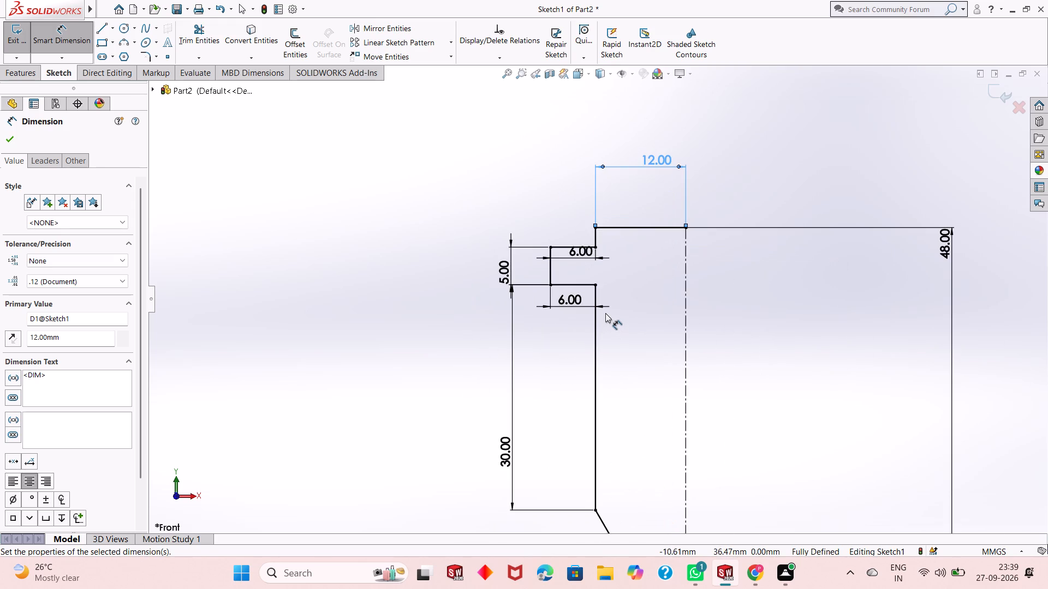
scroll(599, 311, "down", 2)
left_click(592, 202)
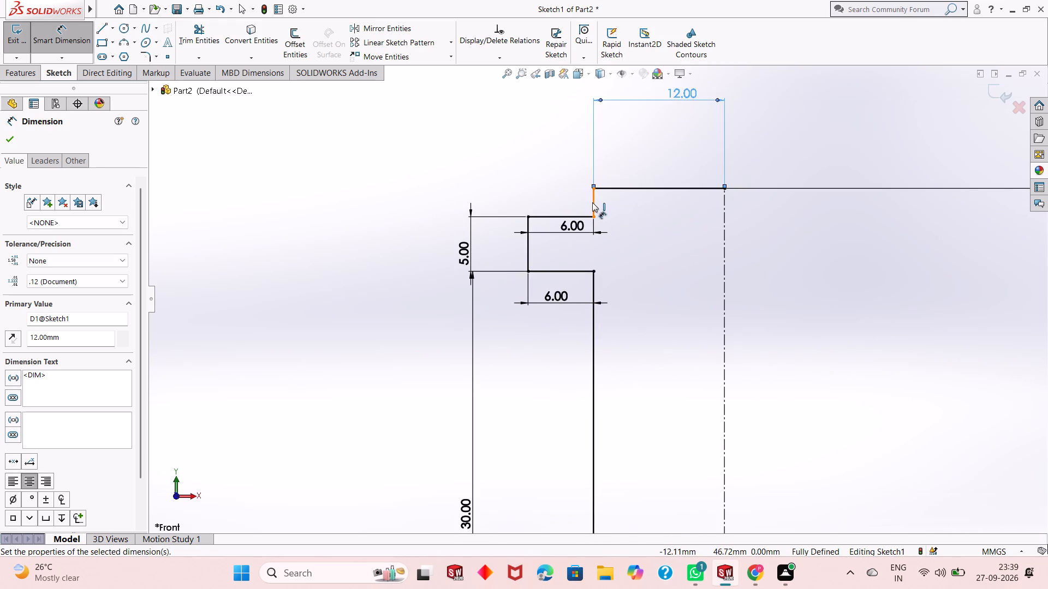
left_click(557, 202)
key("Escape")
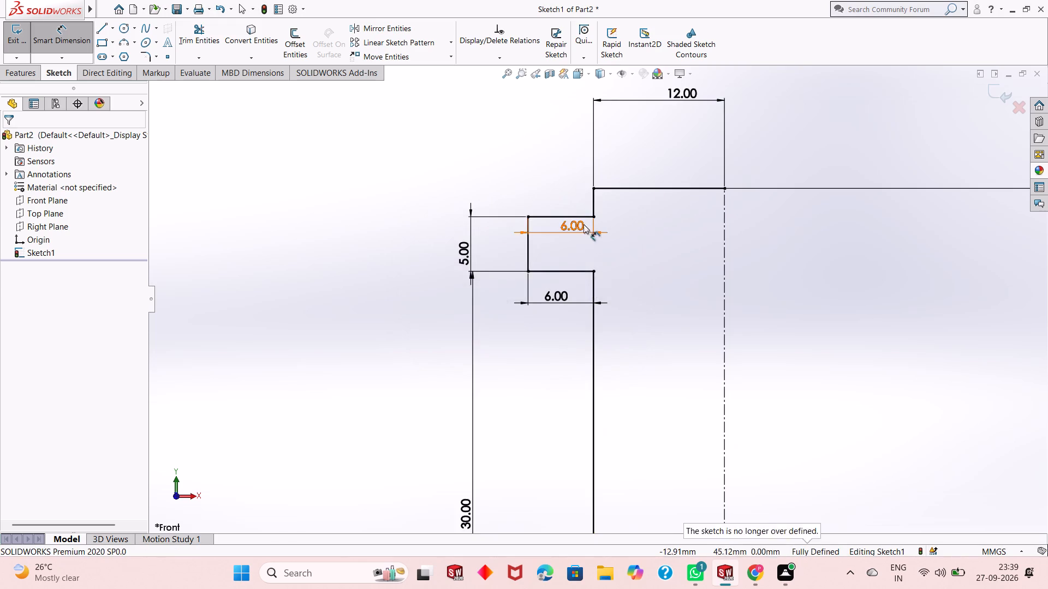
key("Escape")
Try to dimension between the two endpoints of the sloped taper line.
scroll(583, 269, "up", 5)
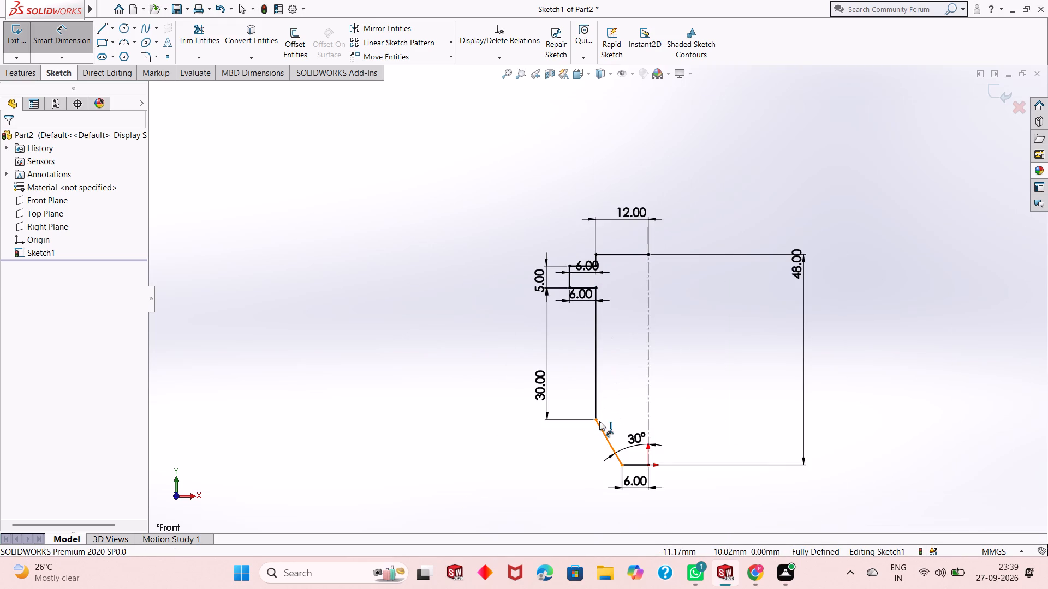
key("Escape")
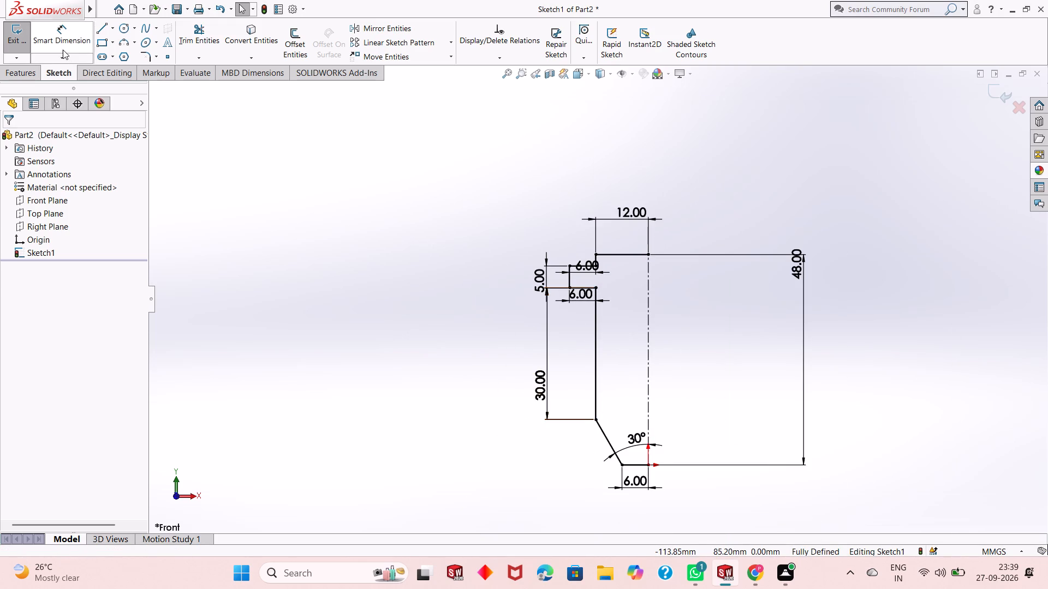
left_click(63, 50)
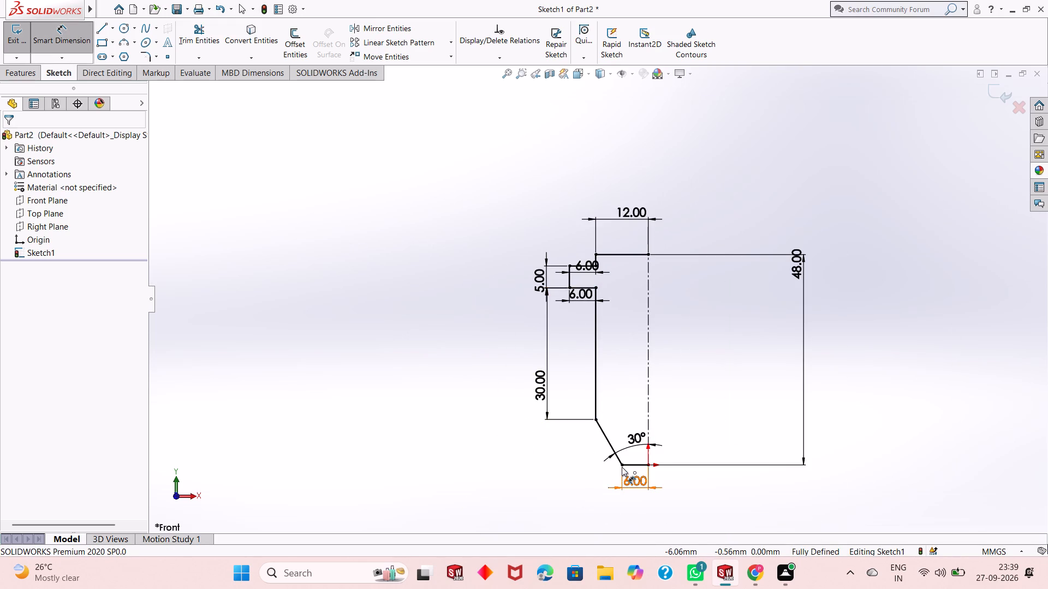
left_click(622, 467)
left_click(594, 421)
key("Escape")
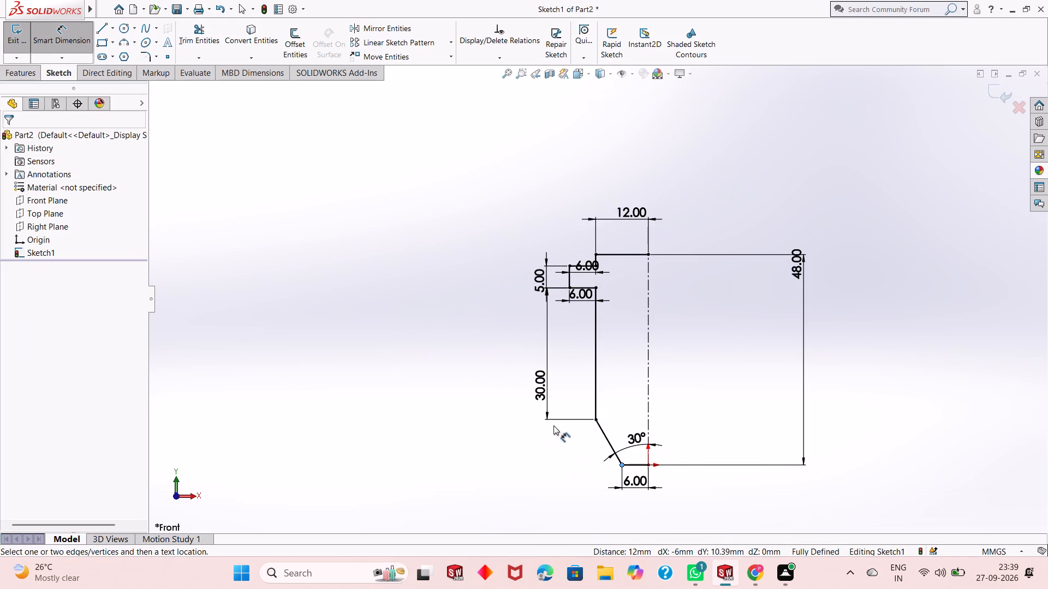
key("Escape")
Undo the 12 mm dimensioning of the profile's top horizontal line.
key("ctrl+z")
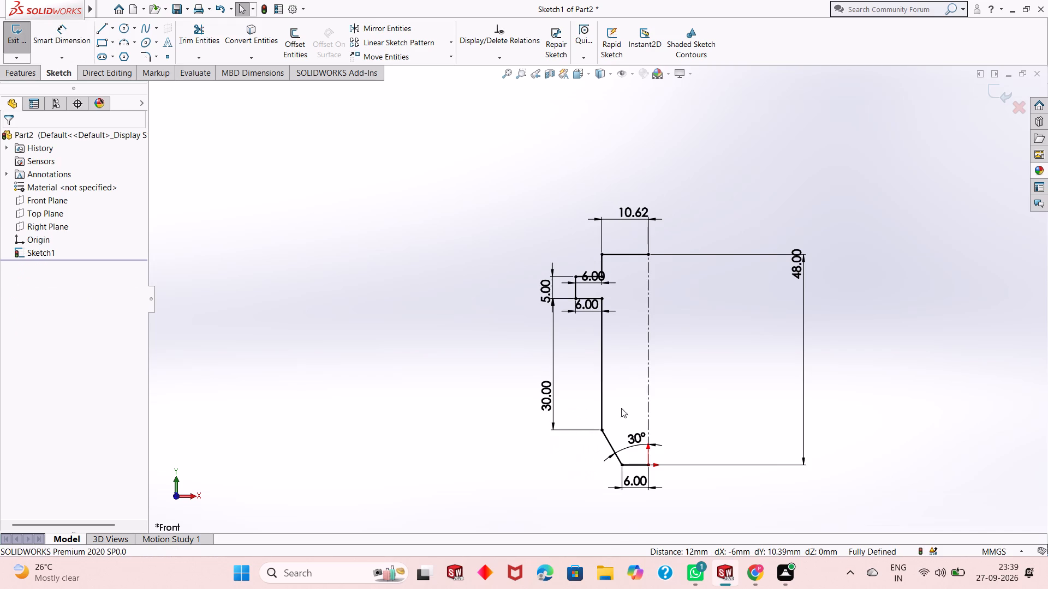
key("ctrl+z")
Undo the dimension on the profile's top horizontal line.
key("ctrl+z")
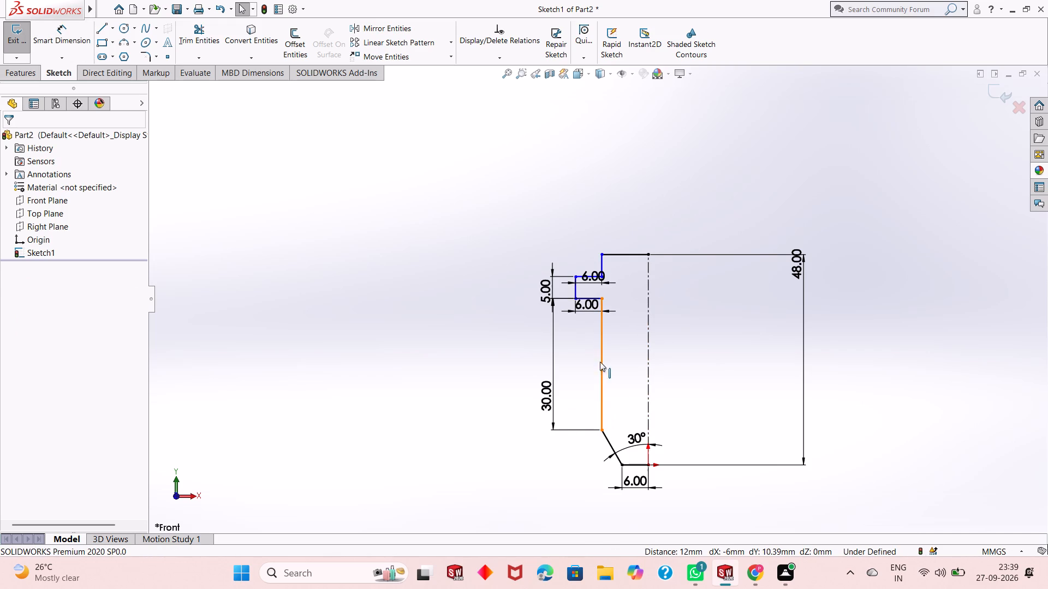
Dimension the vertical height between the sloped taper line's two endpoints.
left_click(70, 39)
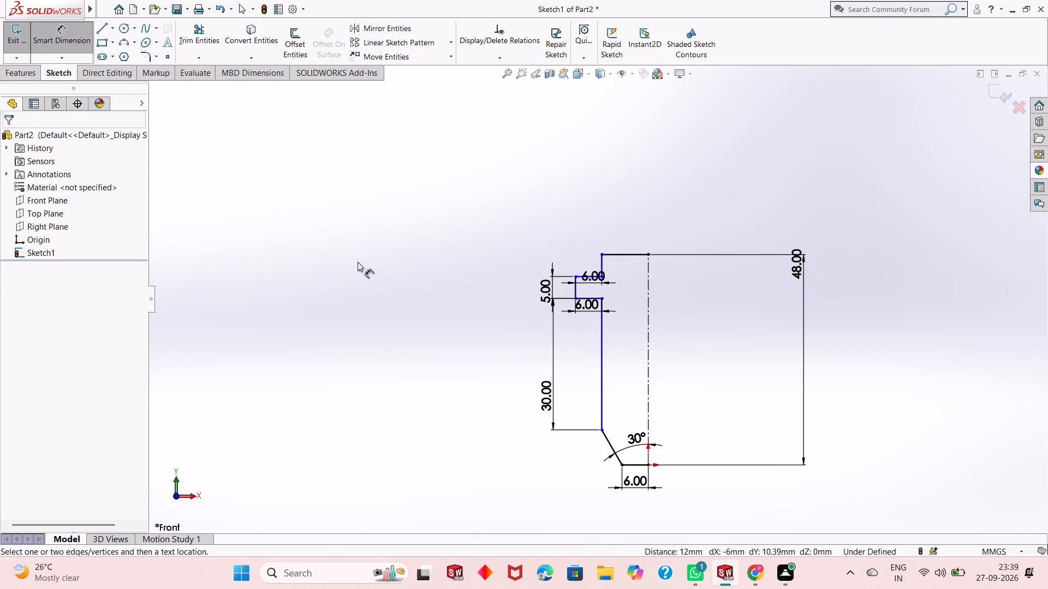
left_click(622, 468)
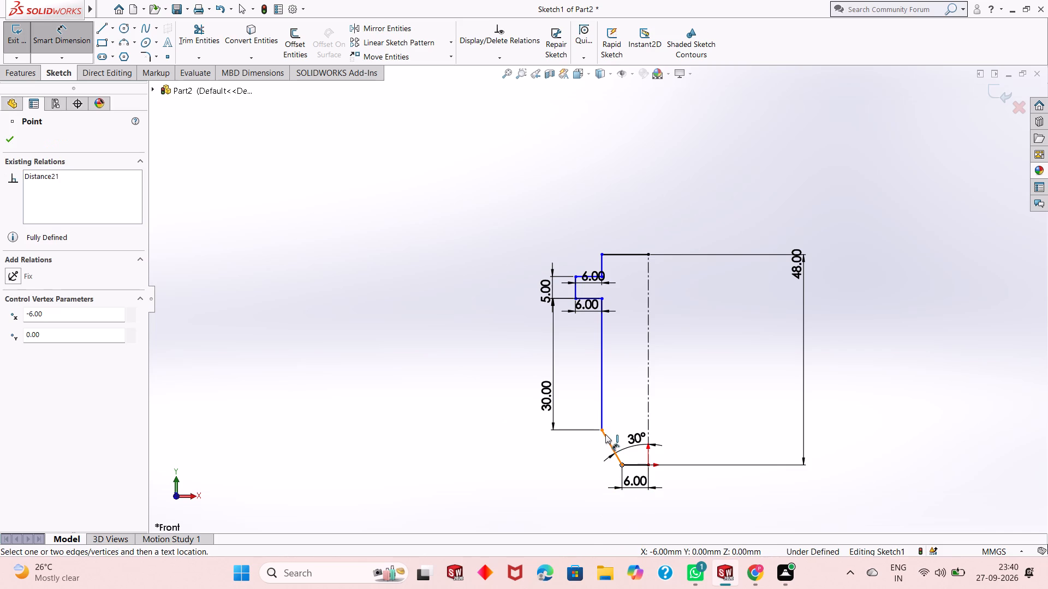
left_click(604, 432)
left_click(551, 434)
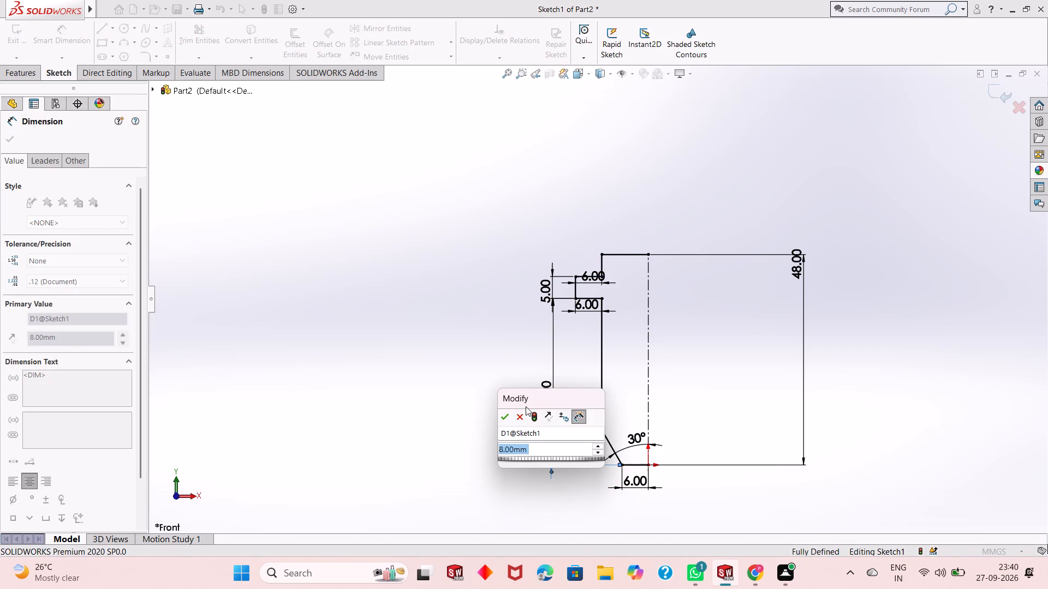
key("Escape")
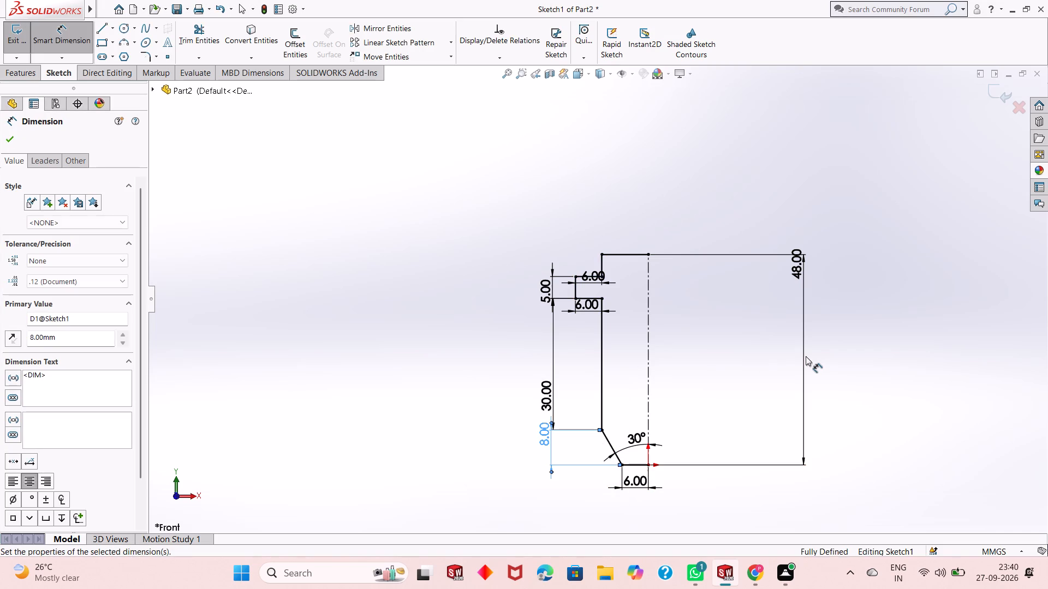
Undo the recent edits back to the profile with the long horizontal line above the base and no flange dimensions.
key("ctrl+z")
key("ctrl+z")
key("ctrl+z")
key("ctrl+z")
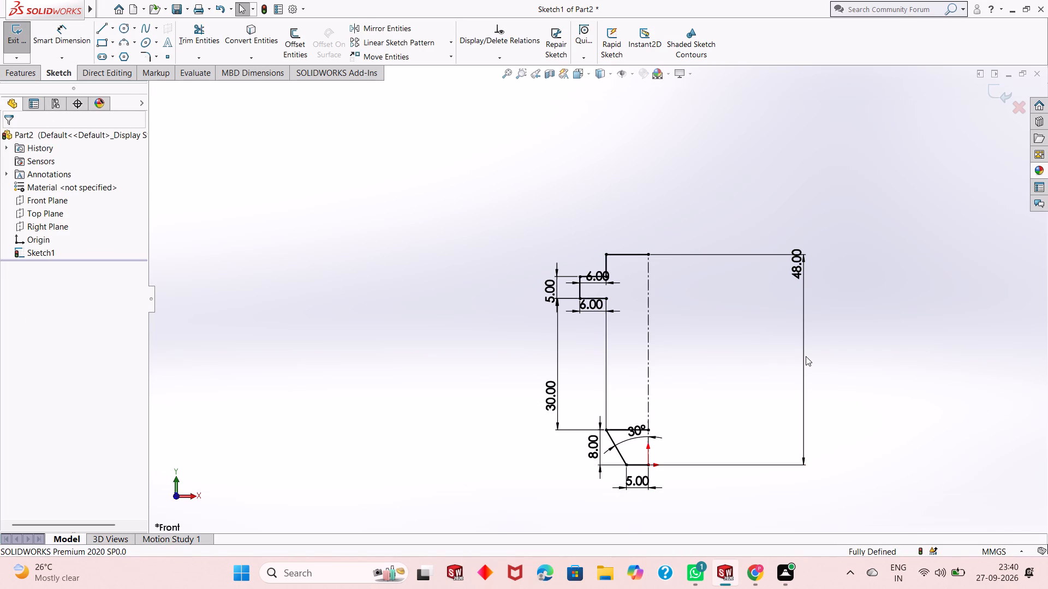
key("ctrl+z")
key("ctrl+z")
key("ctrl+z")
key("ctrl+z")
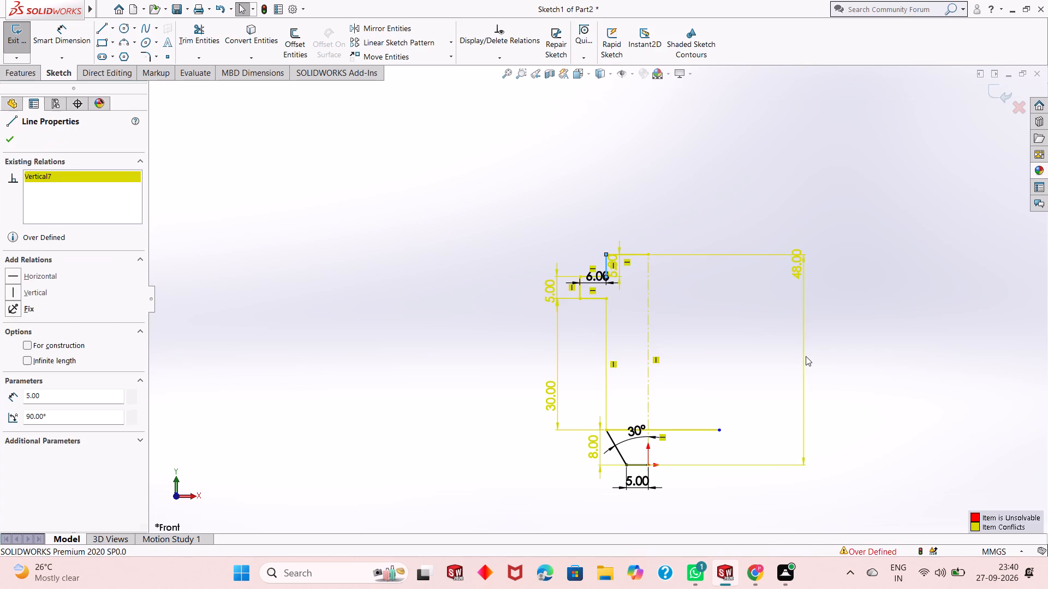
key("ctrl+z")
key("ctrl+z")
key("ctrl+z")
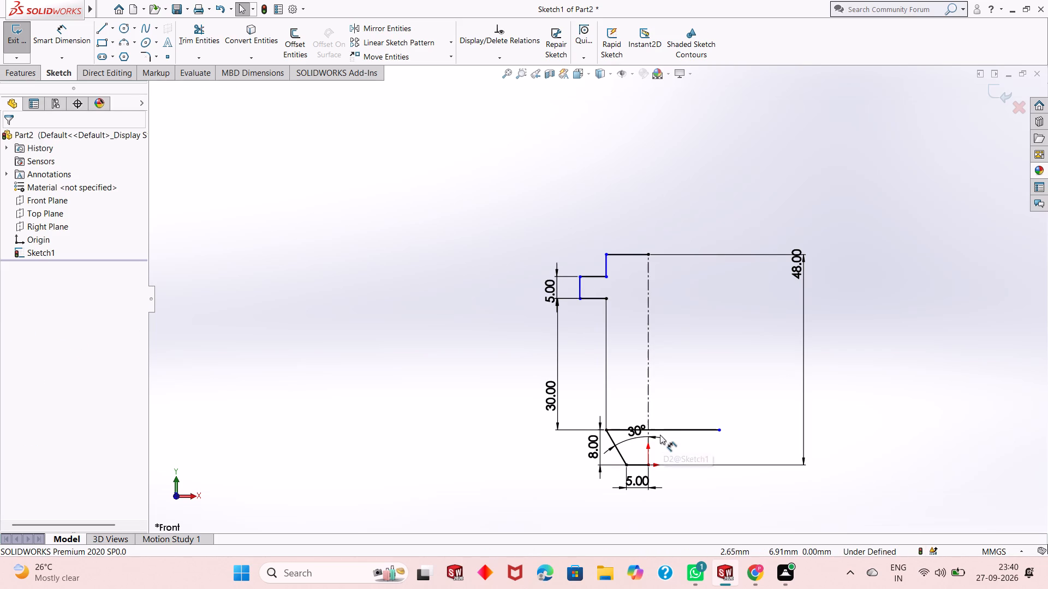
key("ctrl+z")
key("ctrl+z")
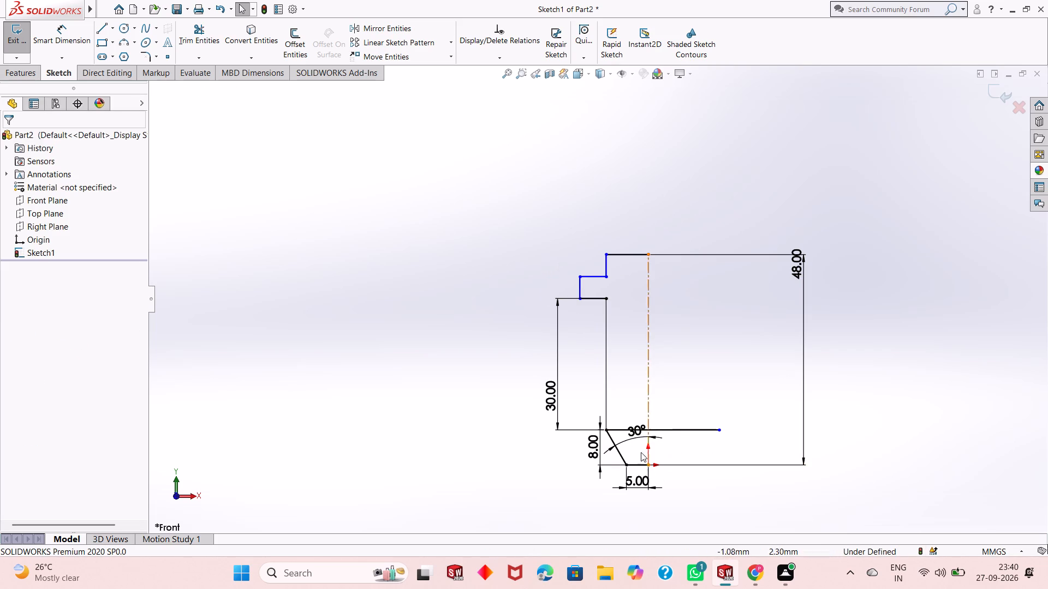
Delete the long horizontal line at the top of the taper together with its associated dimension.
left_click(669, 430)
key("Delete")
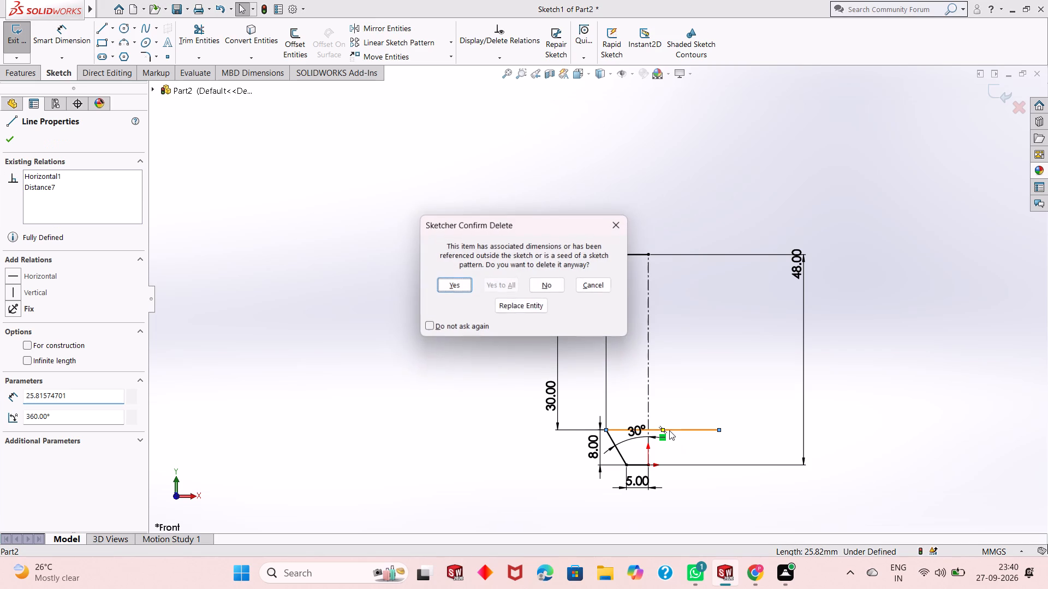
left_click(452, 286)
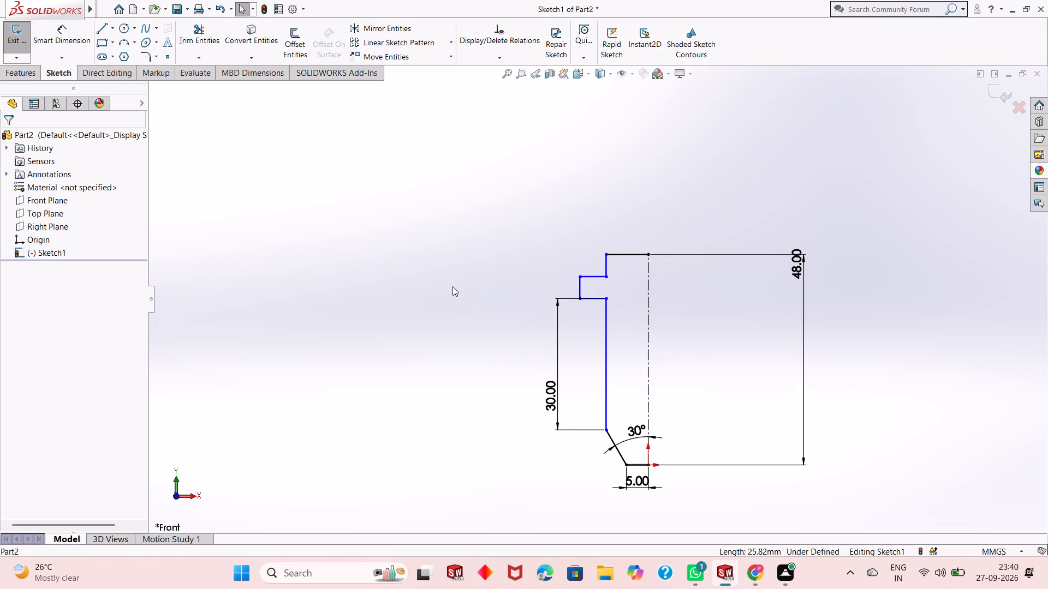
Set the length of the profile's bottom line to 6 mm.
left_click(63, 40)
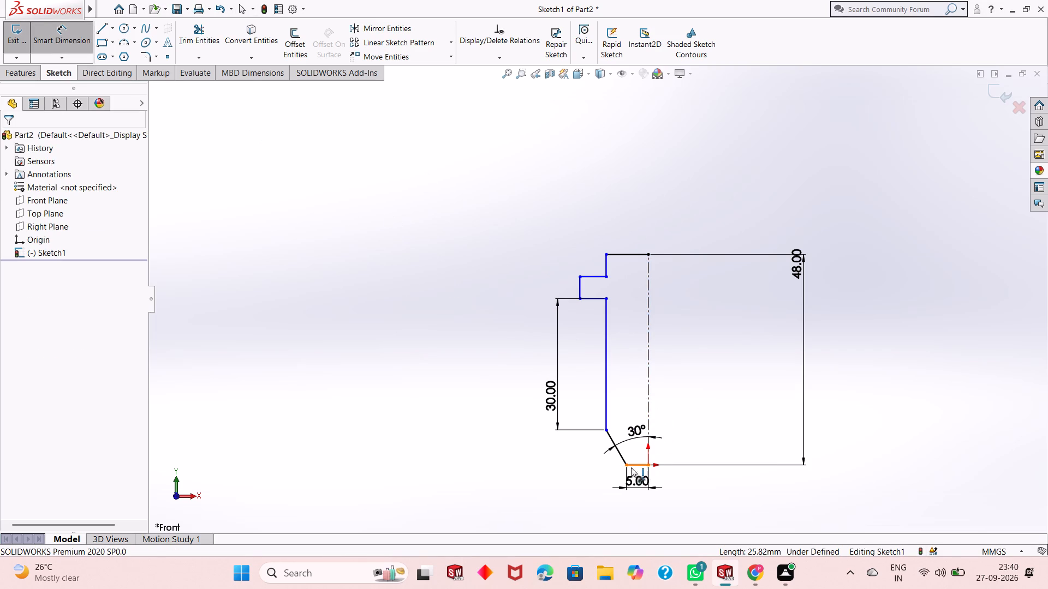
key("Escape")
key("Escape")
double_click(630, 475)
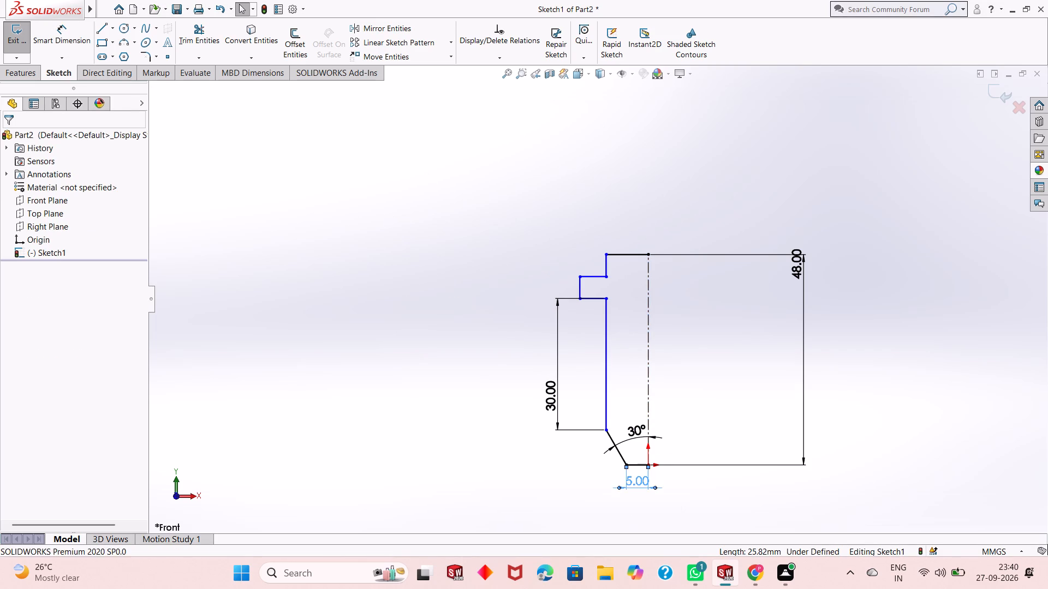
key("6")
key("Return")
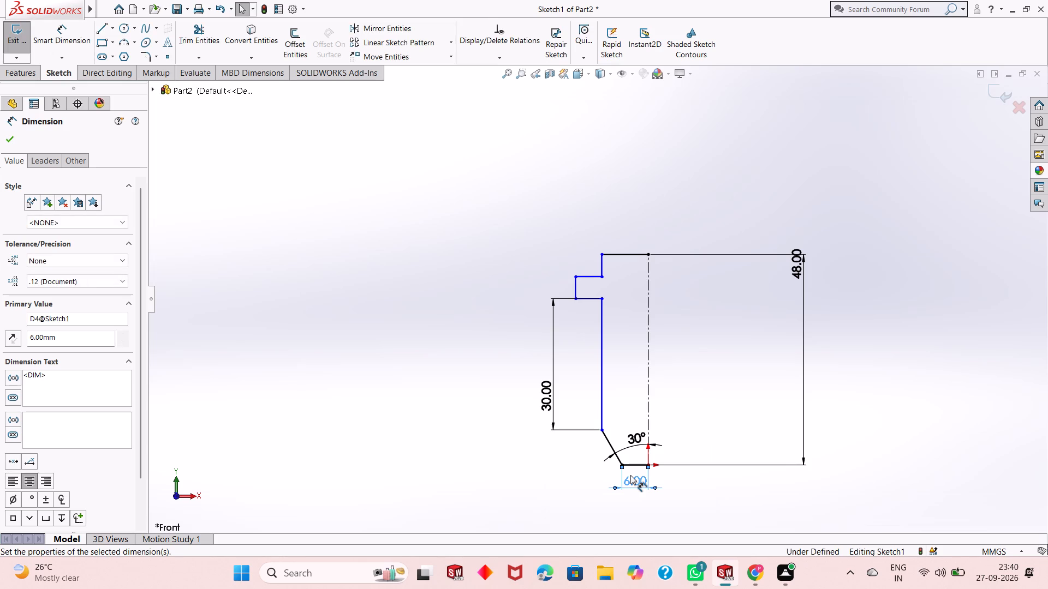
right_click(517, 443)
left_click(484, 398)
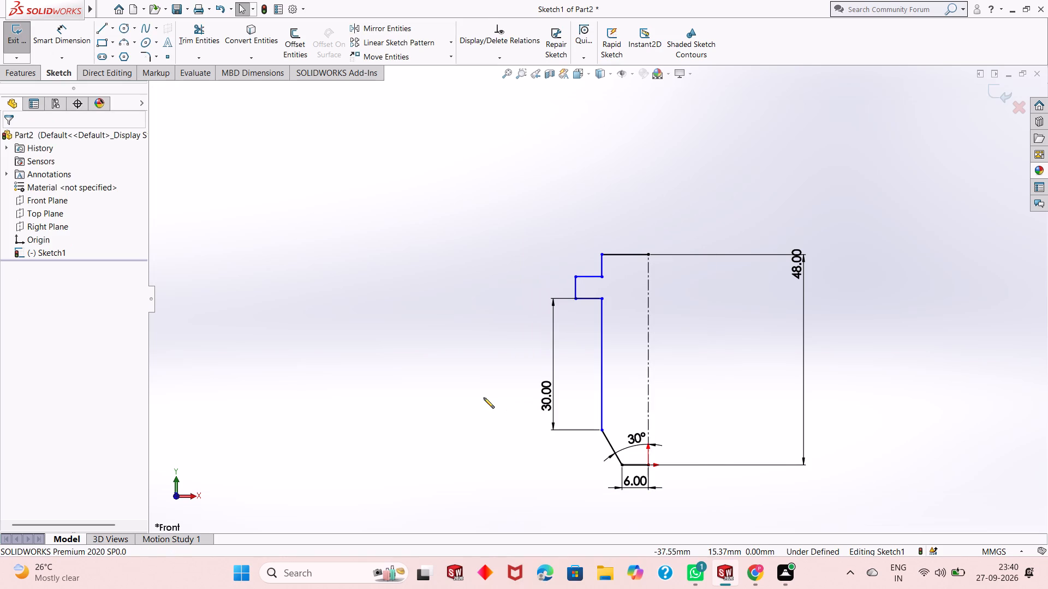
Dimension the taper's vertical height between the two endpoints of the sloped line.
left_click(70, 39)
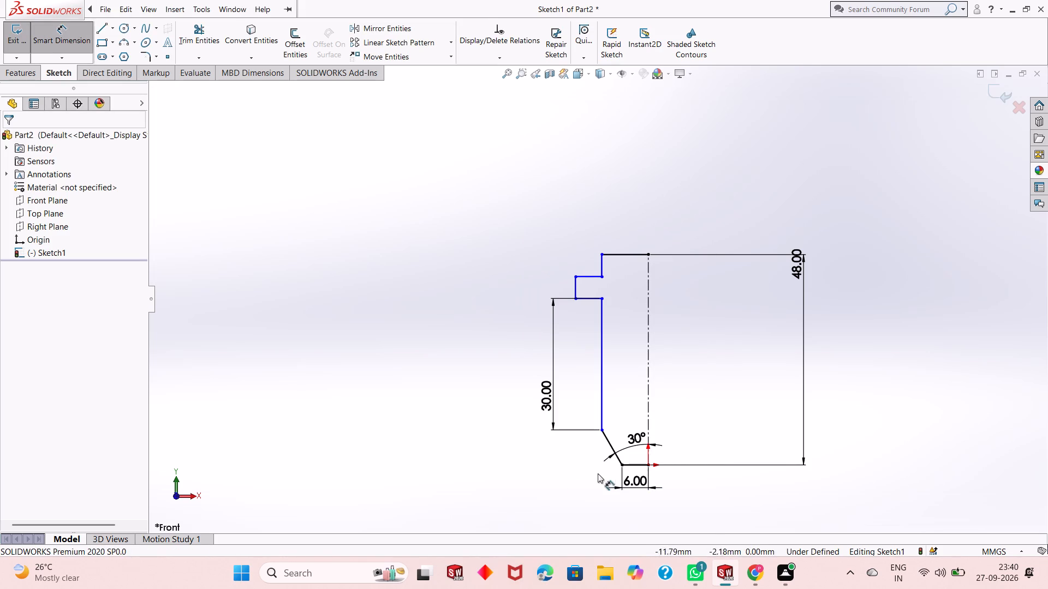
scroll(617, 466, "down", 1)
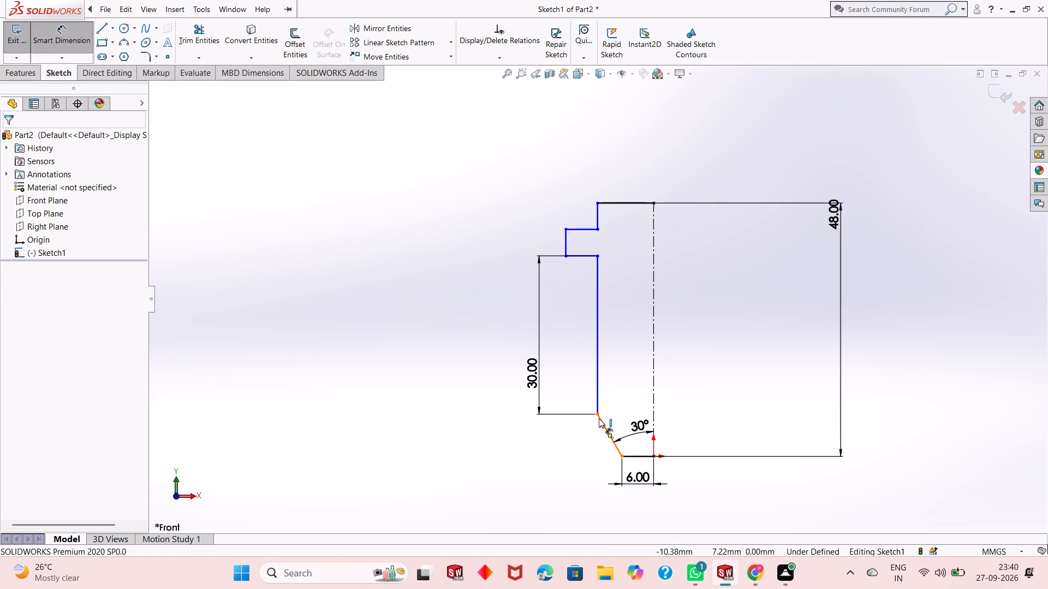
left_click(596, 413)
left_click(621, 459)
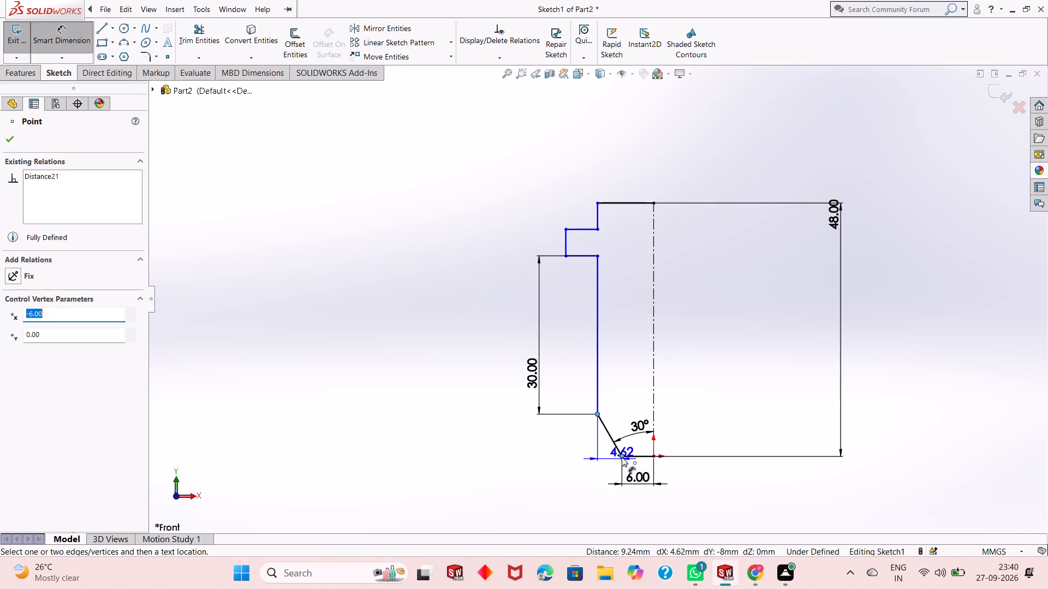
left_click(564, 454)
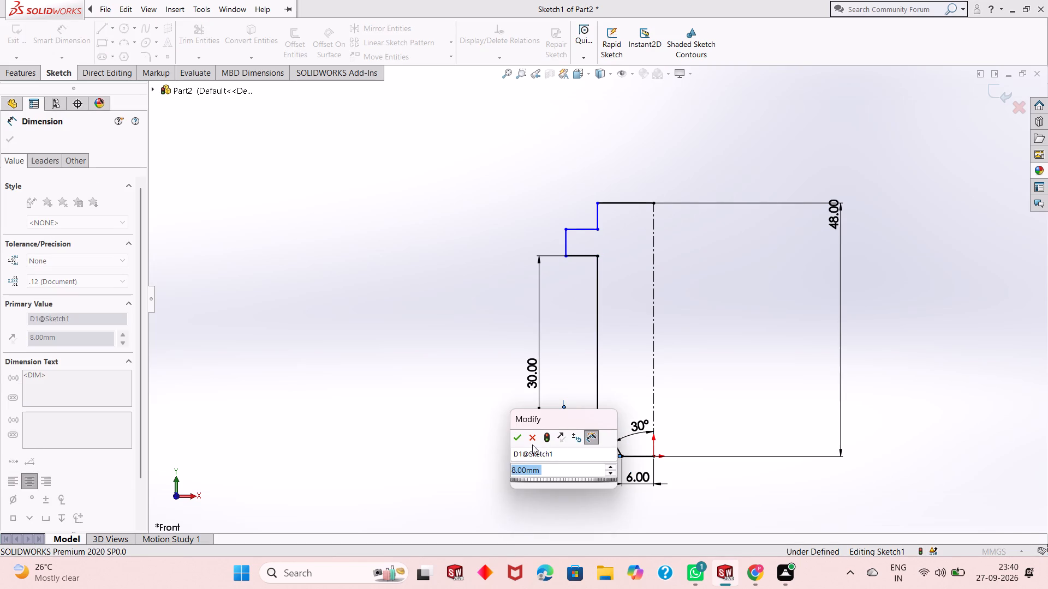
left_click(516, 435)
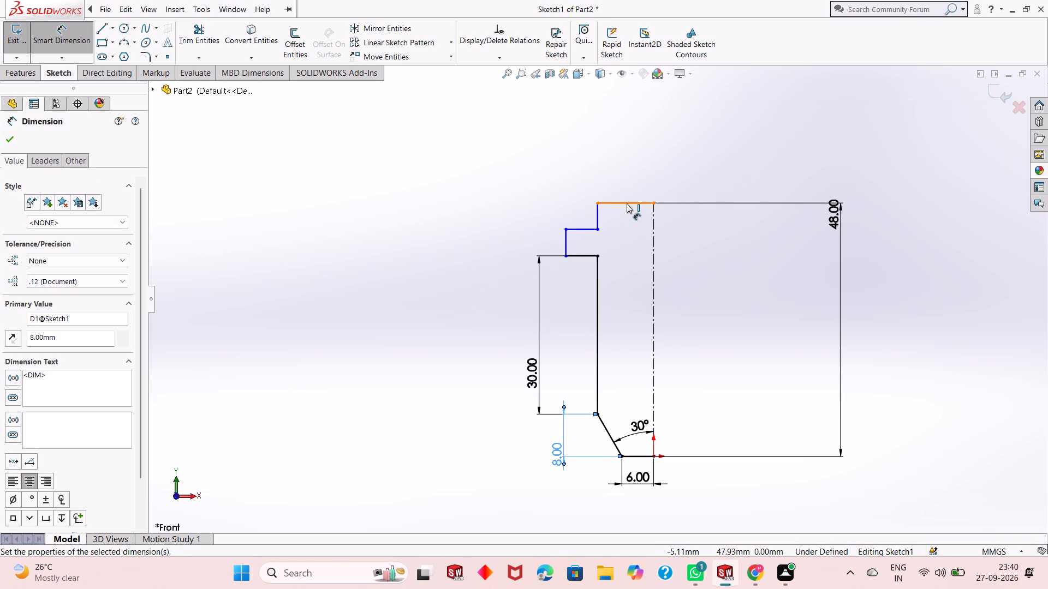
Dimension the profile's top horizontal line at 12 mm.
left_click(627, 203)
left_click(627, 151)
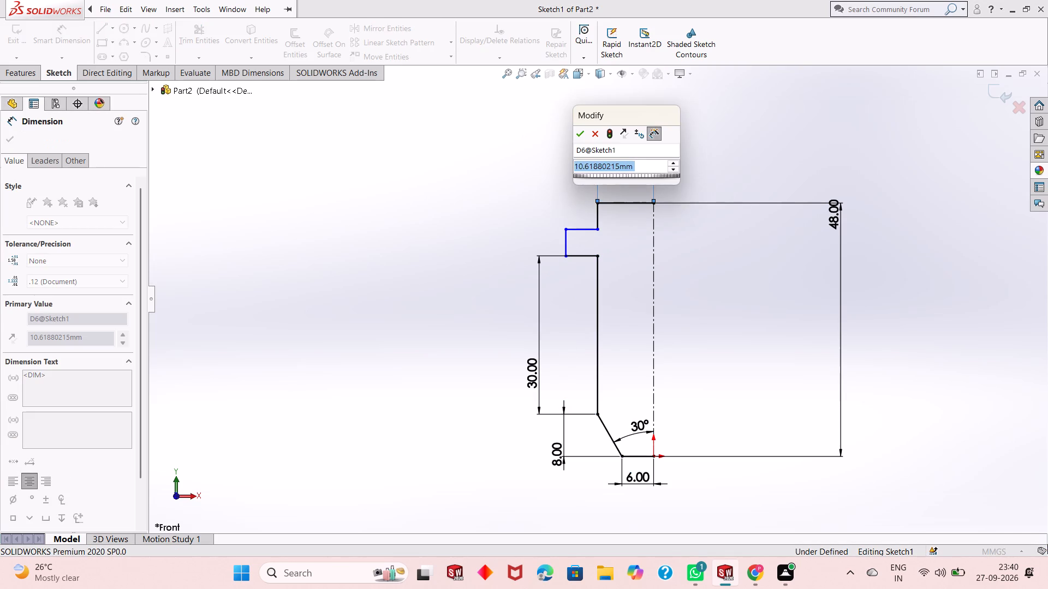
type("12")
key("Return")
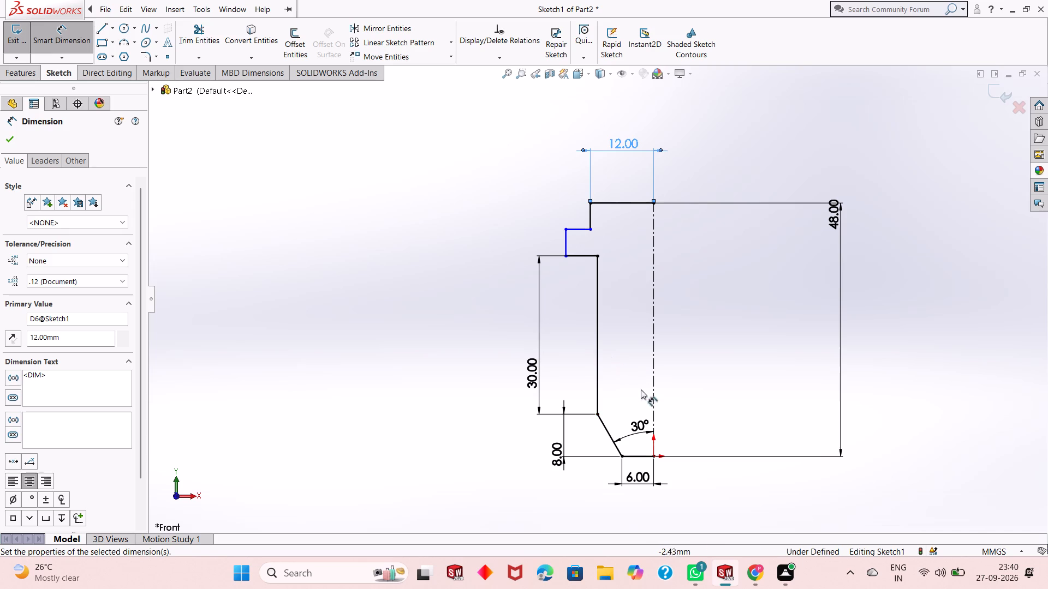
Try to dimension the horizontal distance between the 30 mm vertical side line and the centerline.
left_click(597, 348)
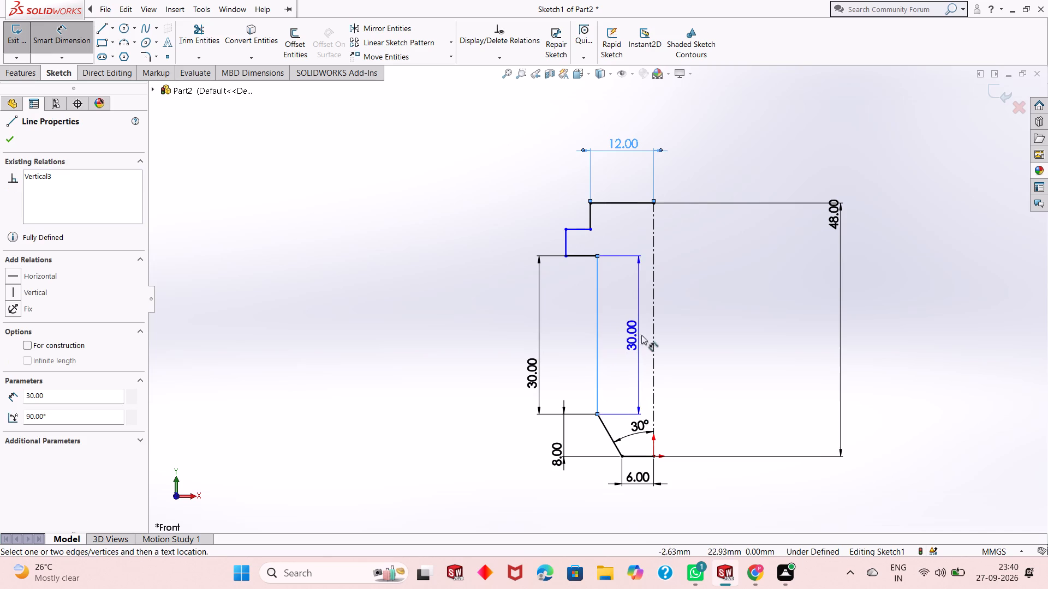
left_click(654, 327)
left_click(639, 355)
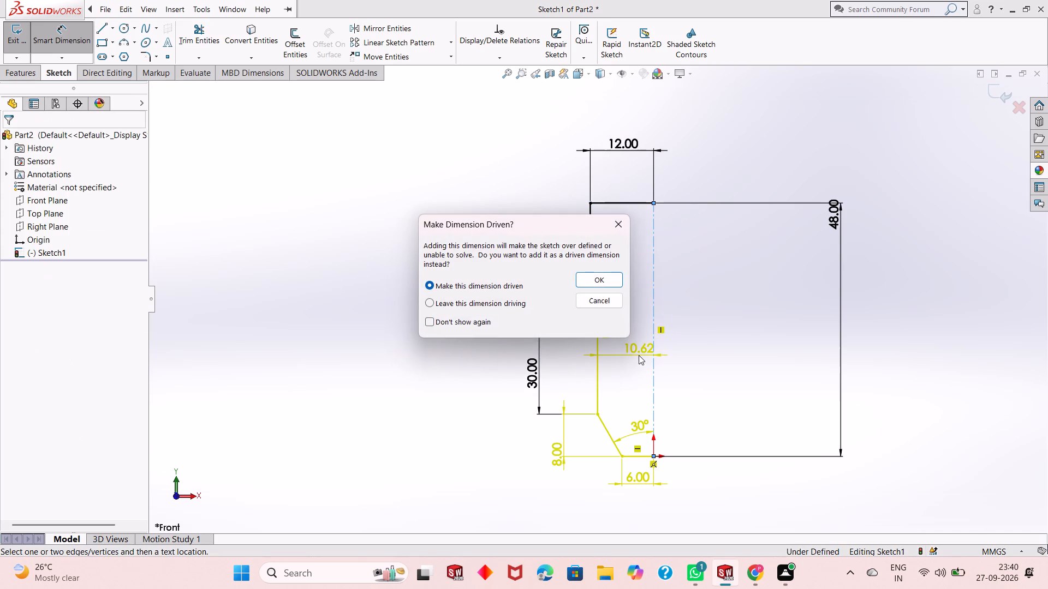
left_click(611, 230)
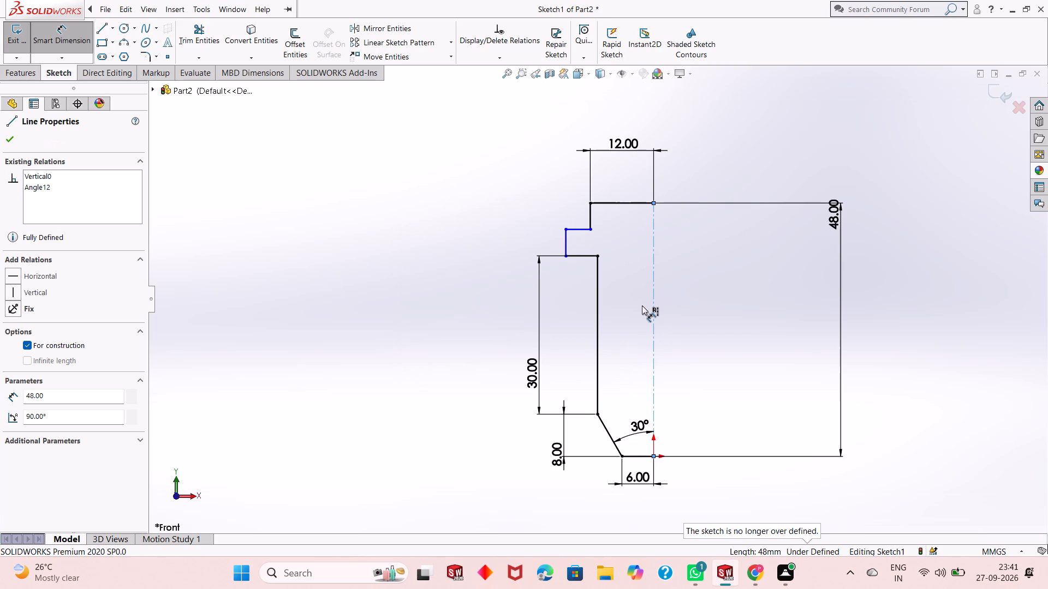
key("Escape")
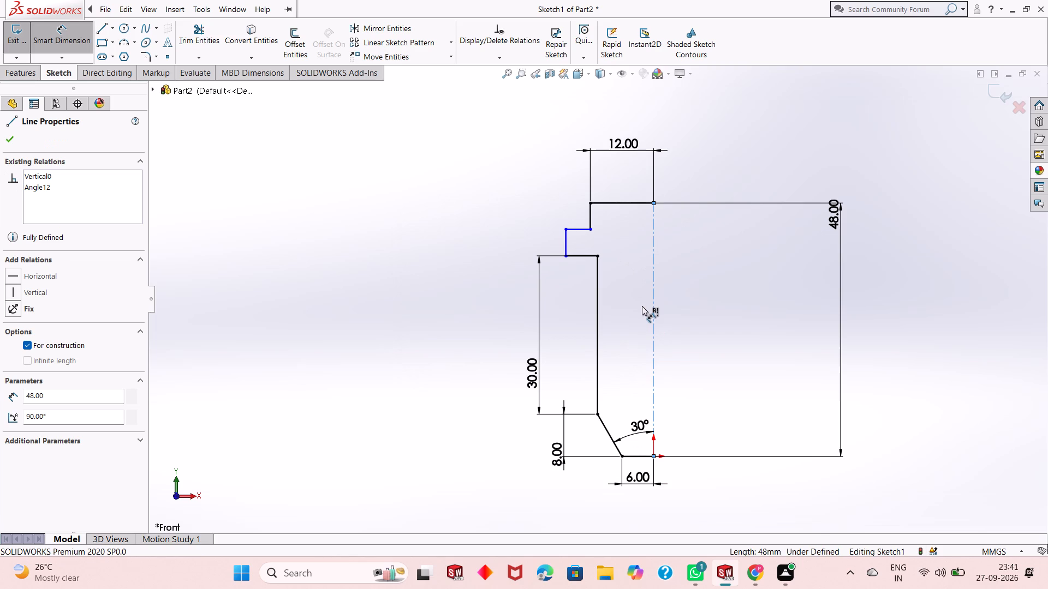
Undo the profile's lines and dimensions until only the vertical centerline and the horizontal line with its height dimension remain.
key("ctrl+z")
key("ctrl+z")
key("ctrl+z")
key("ctrl+z")
key("ctrl+z")
key("ctrl+z")
key("ctrl+z")
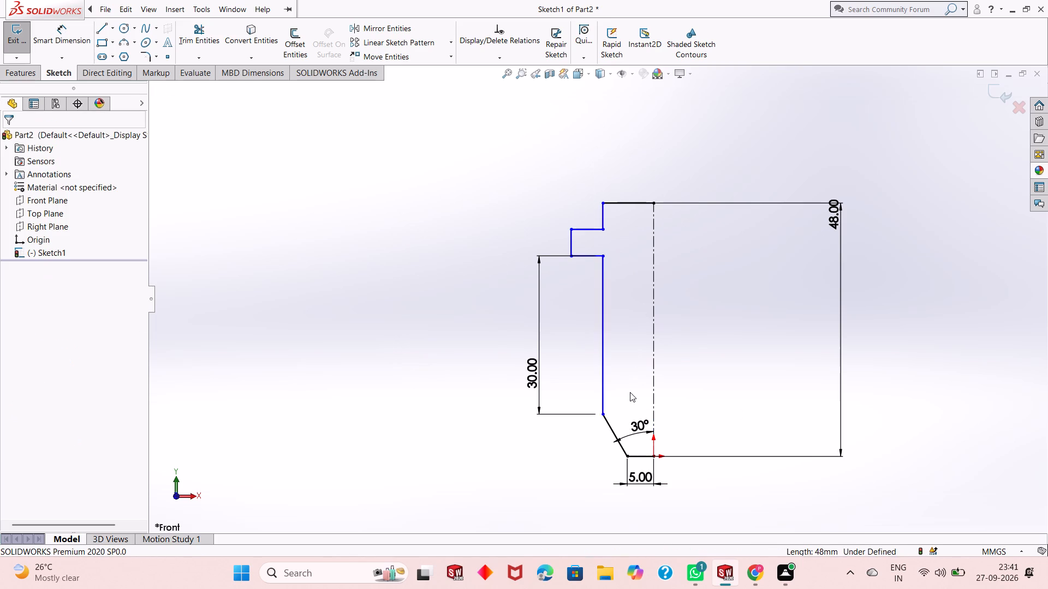
key("ctrl+z")
key("ctrl+z")
key("ctrl+z")
key("ctrl+z")
key("ctrl+z")
key("ctrl+z")
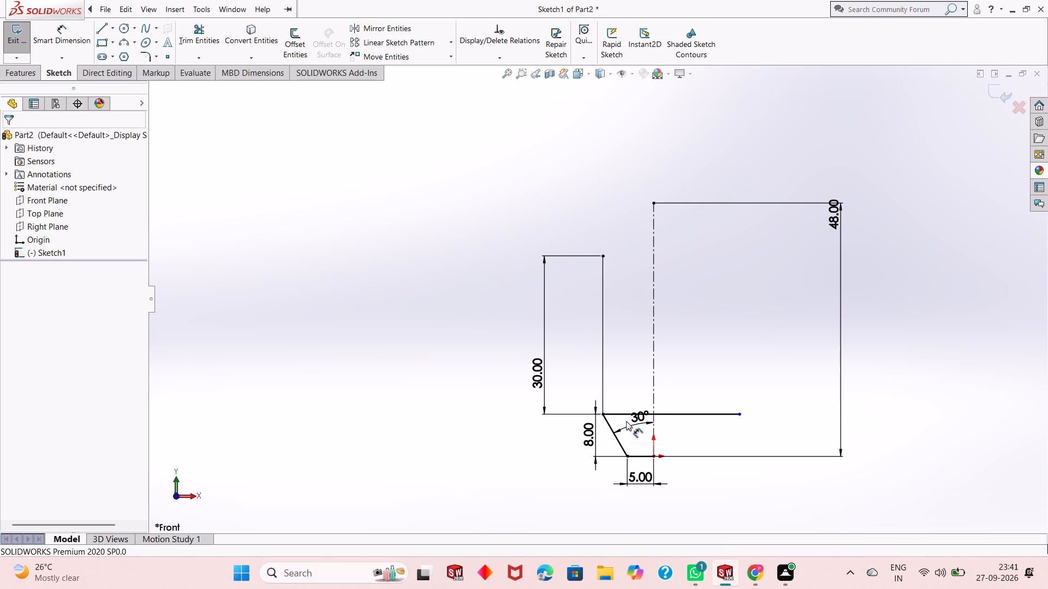
key("ctrl+z")
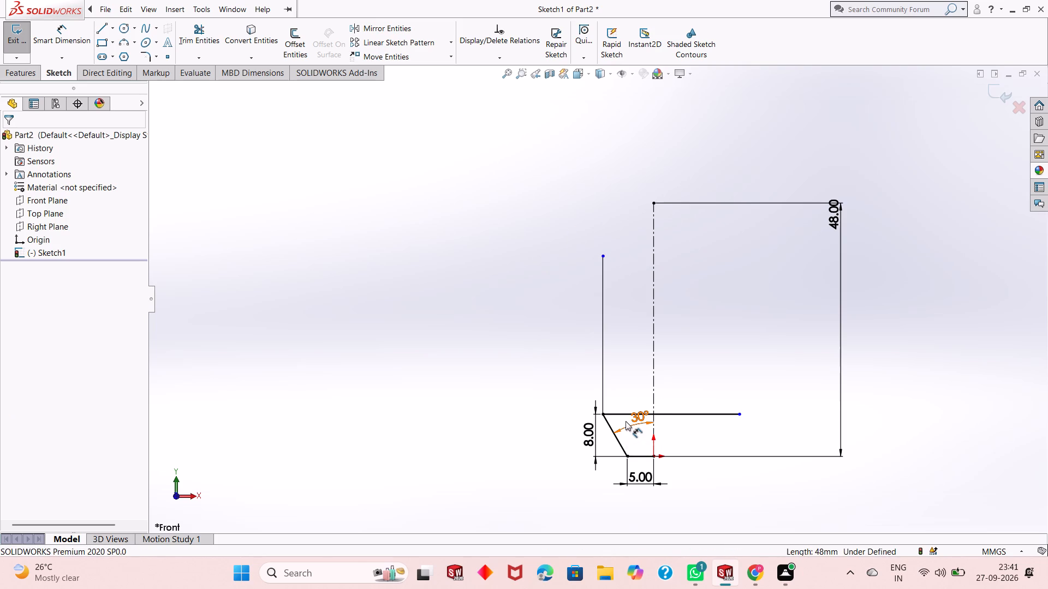
key("ctrl+z")
key("ctrl+z")
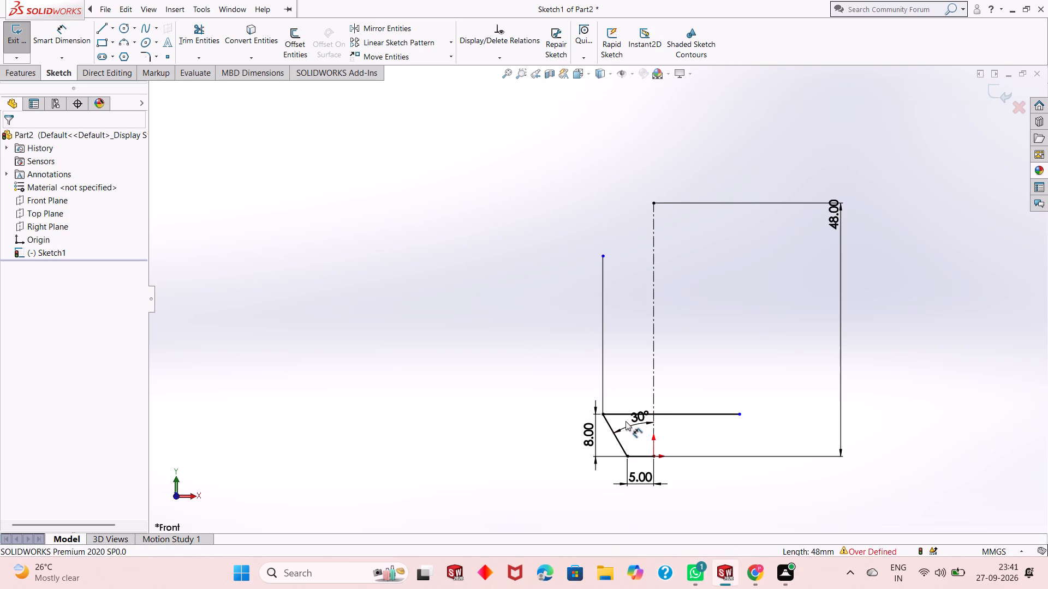
key("ctrl+z")
key("ctrl+z")
key("ctrl+z")
key("ctrl+z")
key("ctrl+z")
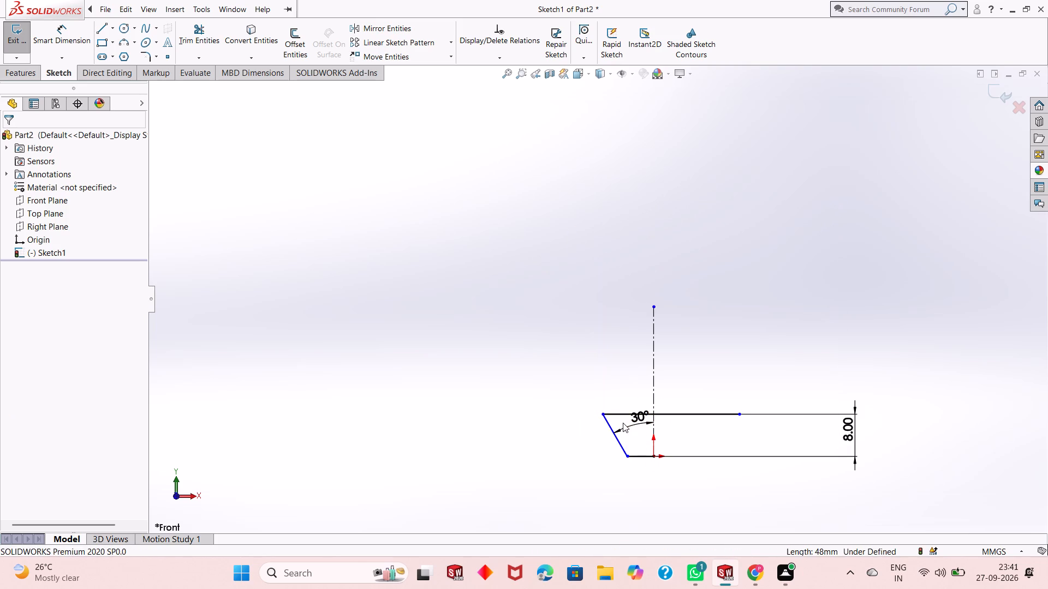
key("ctrl+z")
key("ctrl+z")
key("ctrl+z")
key("ctrl+z")
key("ctrl+z")
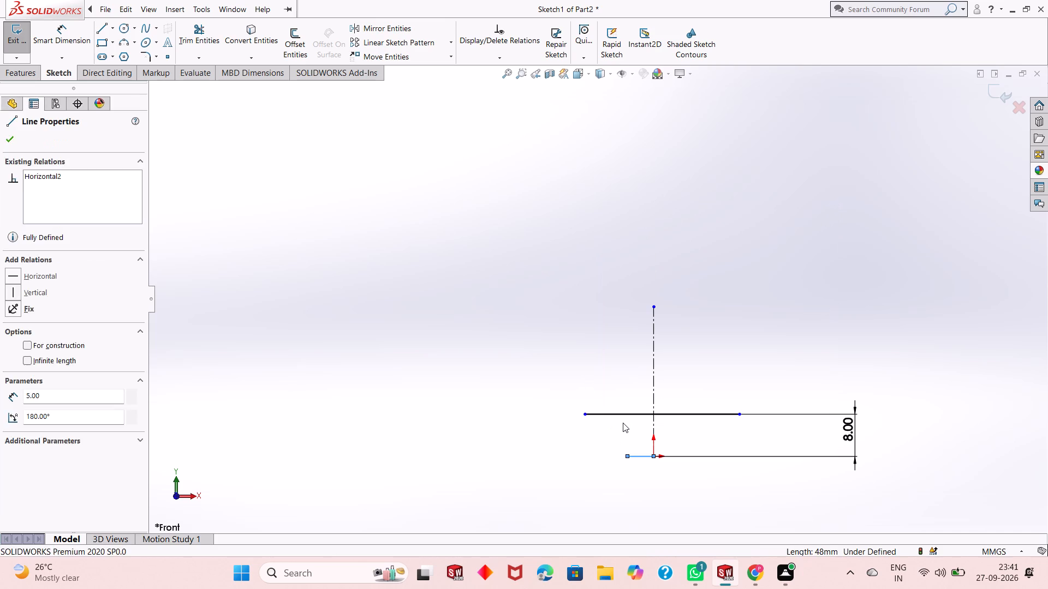
key("ctrl+z")
key("ctrl+z")
Set the horizontal line's height above the origin to 8 mm.
scroll(561, 265, "up", 1)
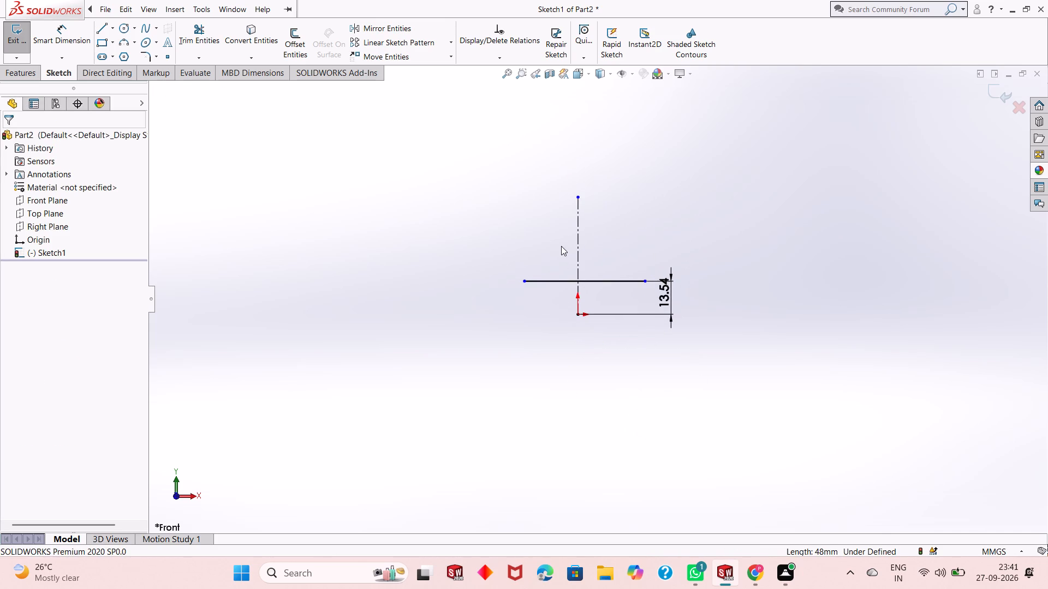
scroll(561, 248, "down", 5)
double_click(849, 366)
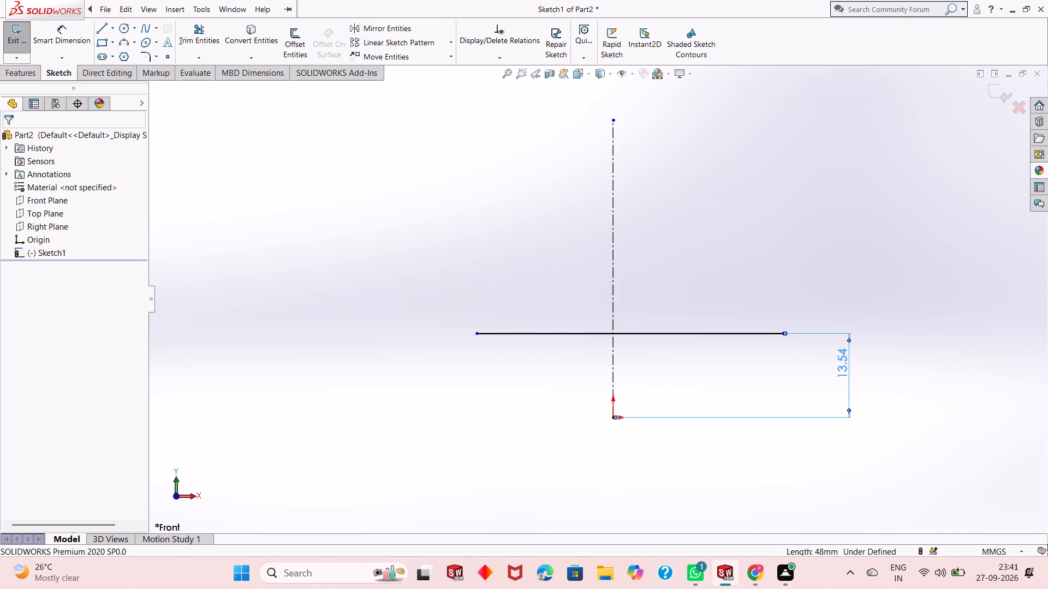
key("8")
key("Return")
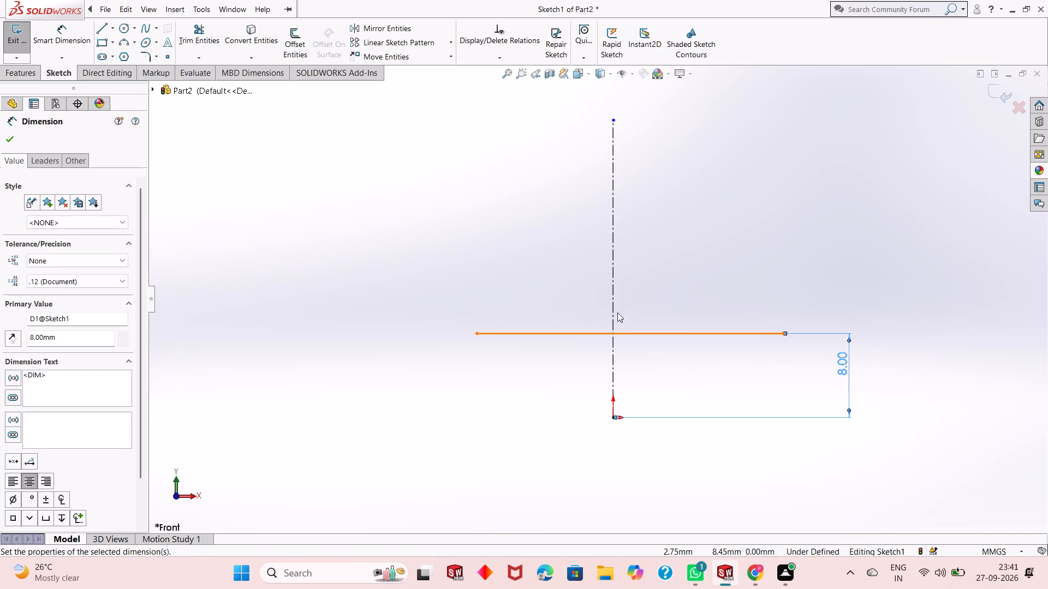
Dimension the vertical centerline's length at 48 mm.
left_click(51, 42)
left_click(615, 267)
left_click(883, 253)
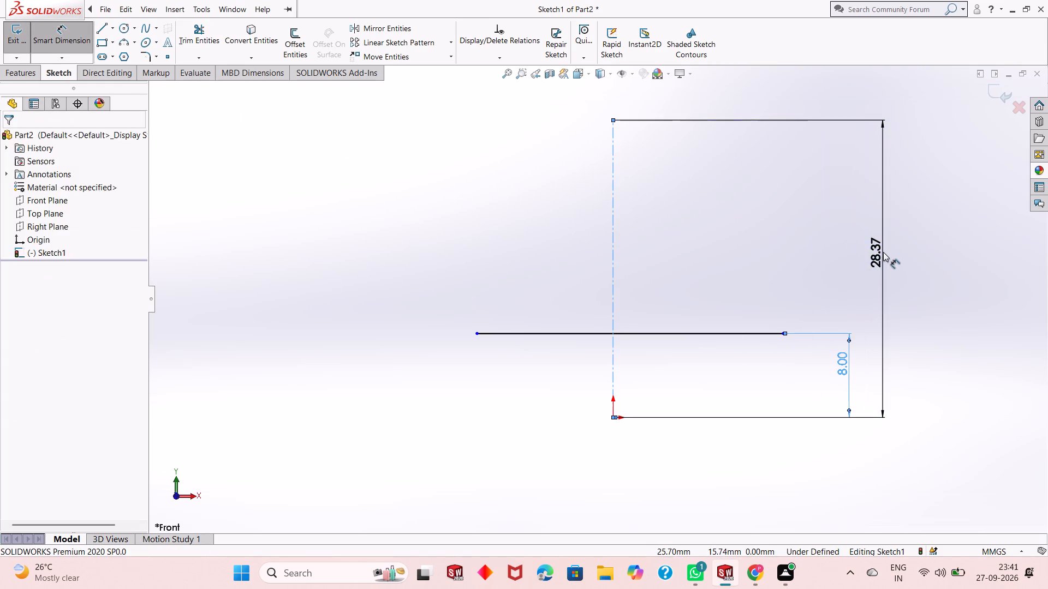
type("48")
key("Return")
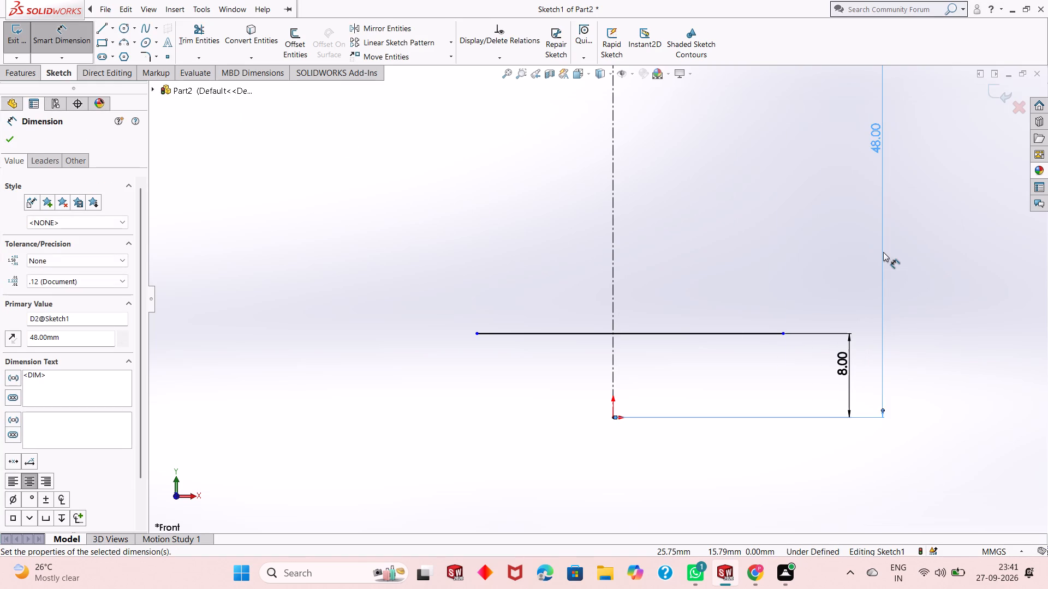
right_click(514, 223)
left_click(550, 260)
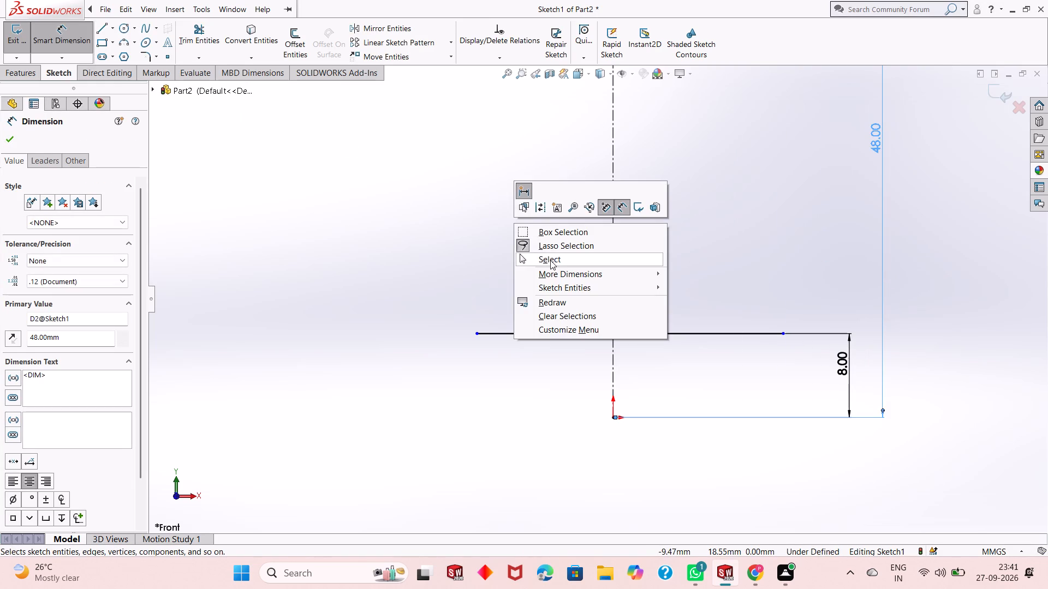
Draw a 6 mm horizontal line from the origin out to the left of the centerline.
scroll(702, 364, "up", 3)
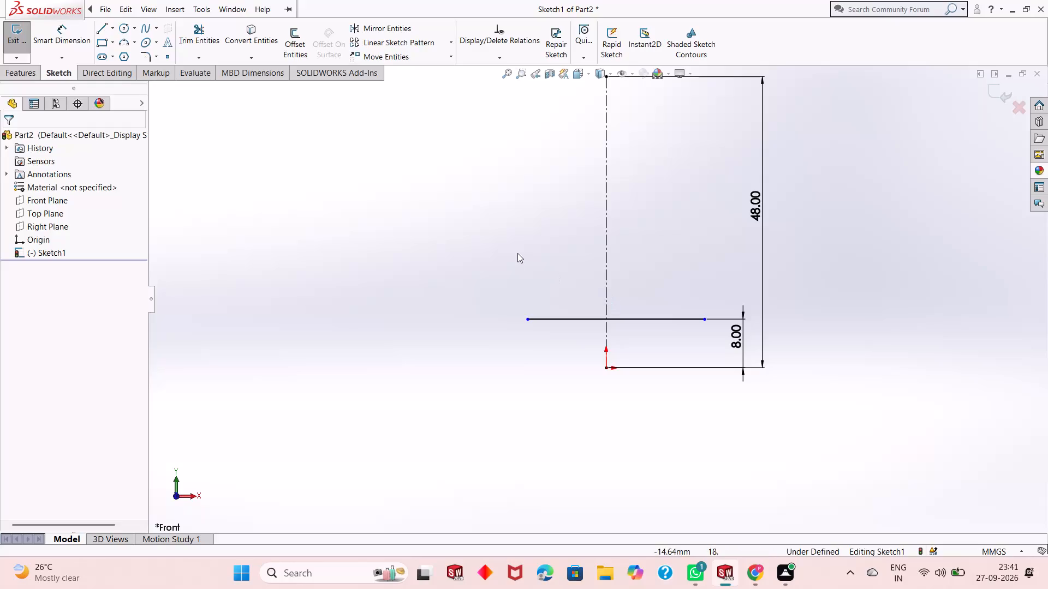
left_click(100, 30)
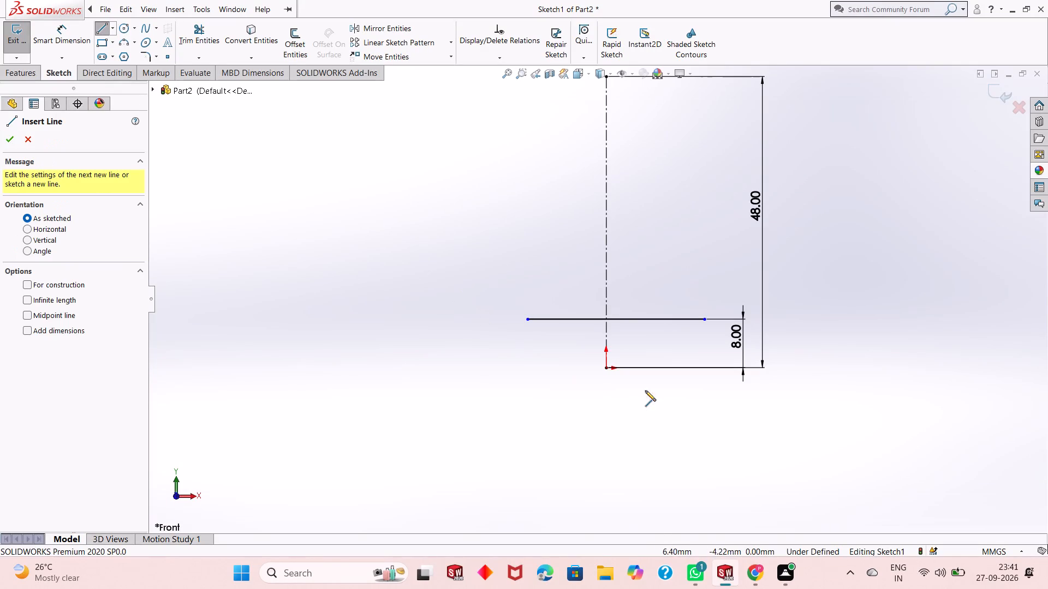
left_click(606, 370)
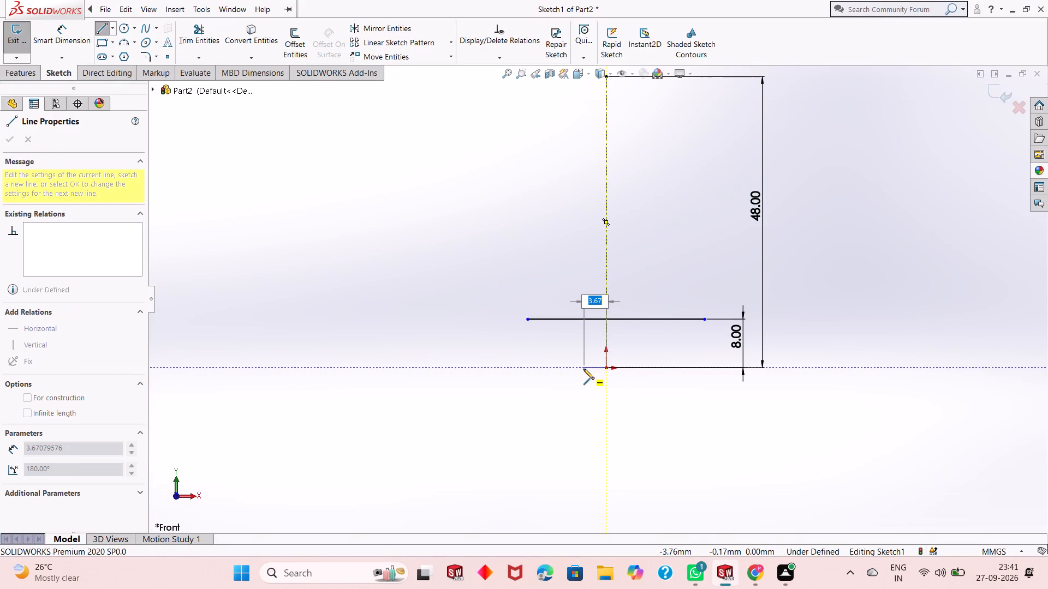
key("6")
key("Return")
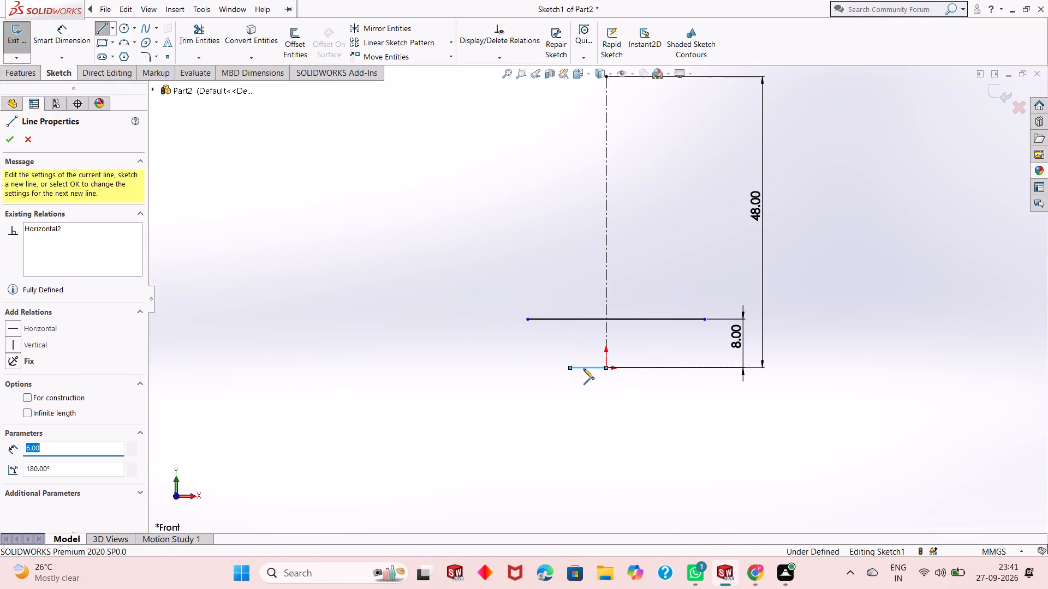
key("Escape")
key("Escape")
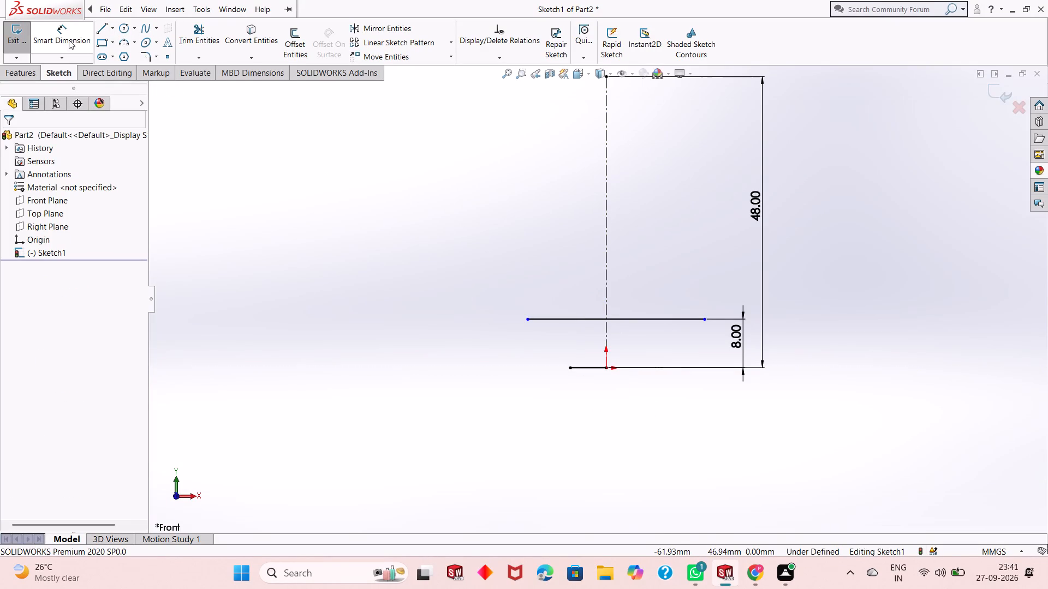
Draw a slanted line about 23 mm long from the base line's outer end, up and away from the centerline past the horizontal line.
left_click(101, 32)
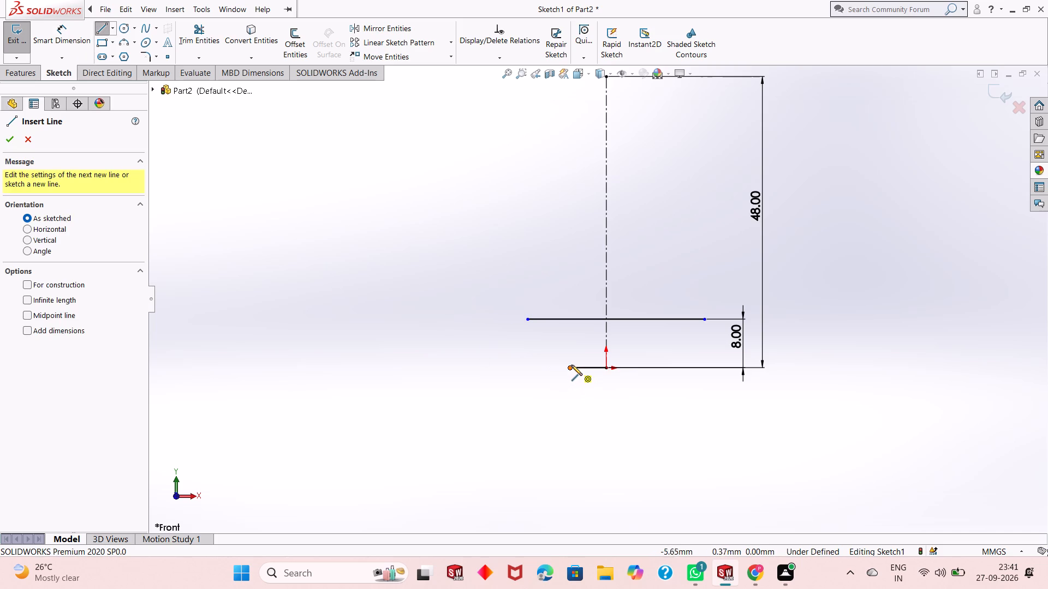
left_click(569, 368)
left_click(513, 240)
right_click(335, 308)
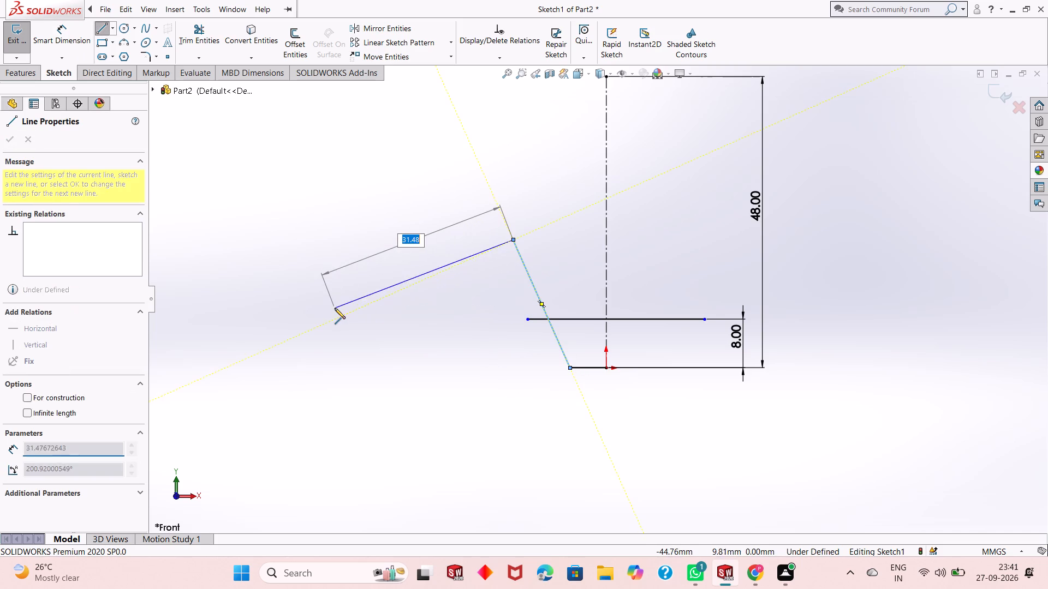
left_click(377, 322)
Add a 6 mm length dimension to the base line at the origin.
left_click(72, 45)
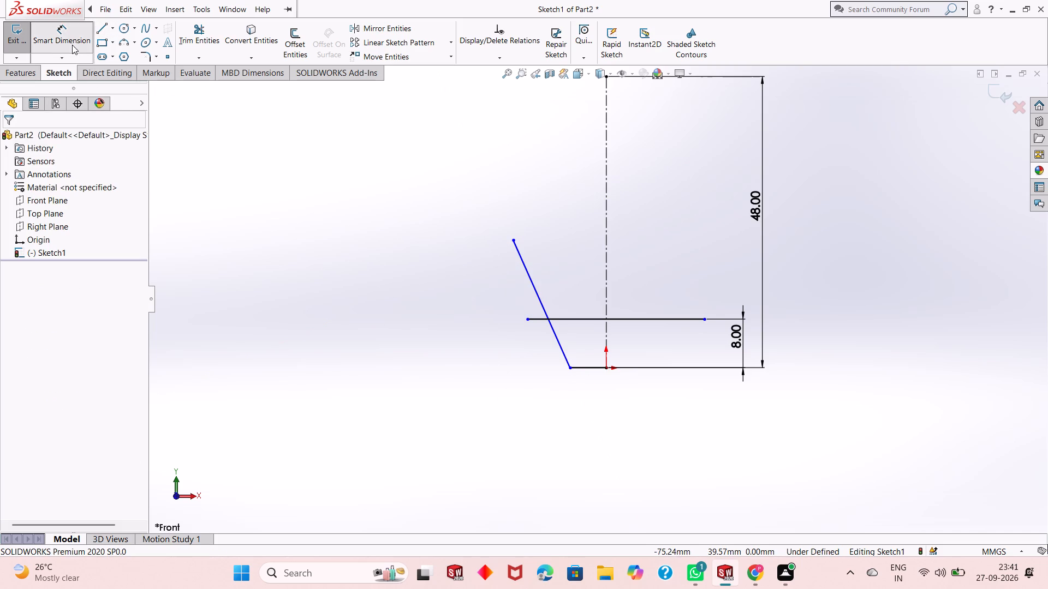
left_click(597, 366)
left_click(597, 405)
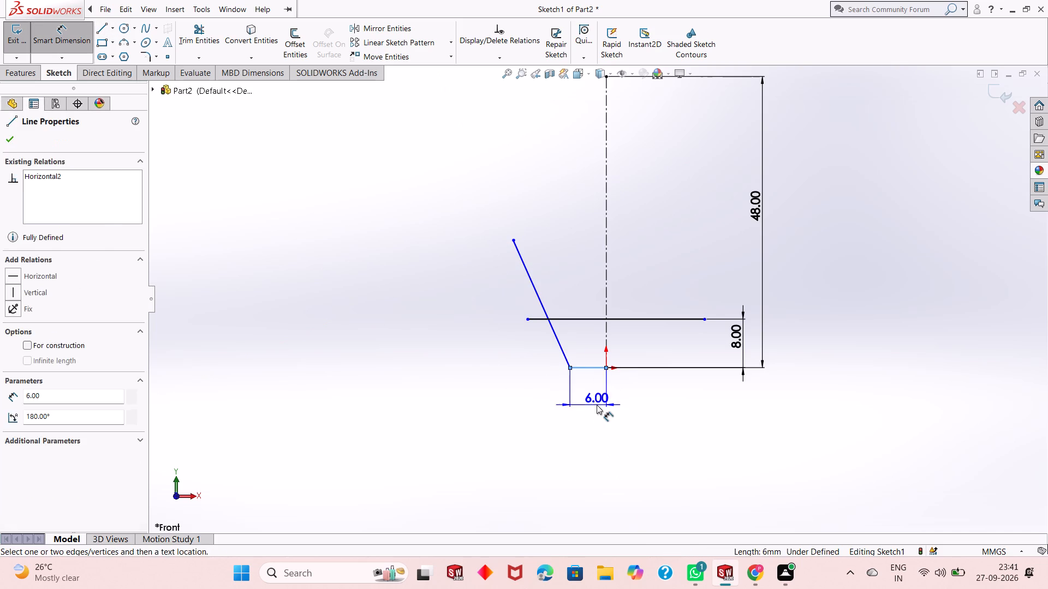
key("Return")
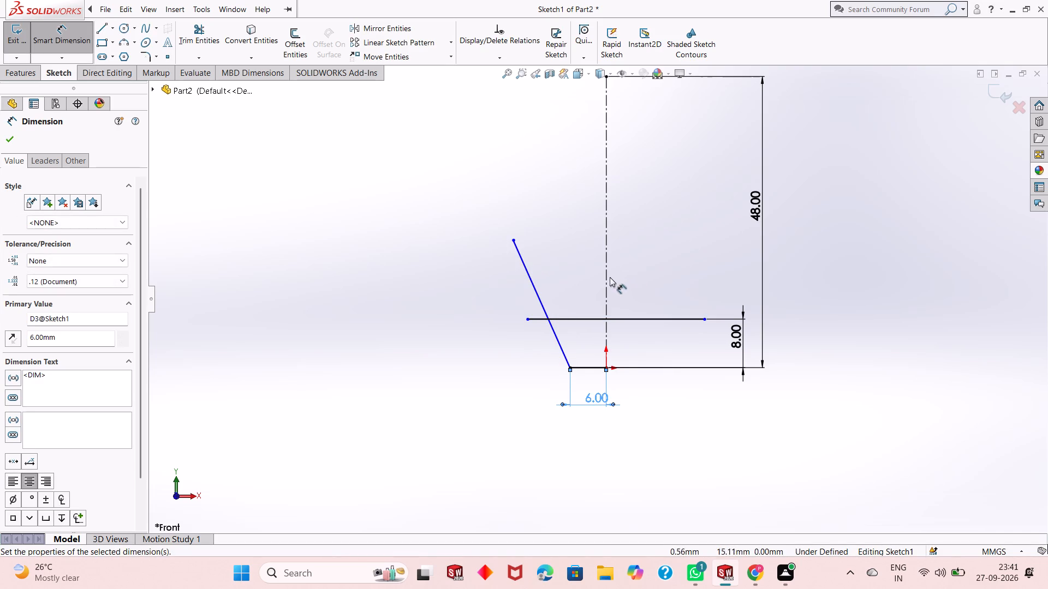
Set the angle between the slanted line and the vertical centerline to 30°.
left_click(608, 280)
left_click(559, 350)
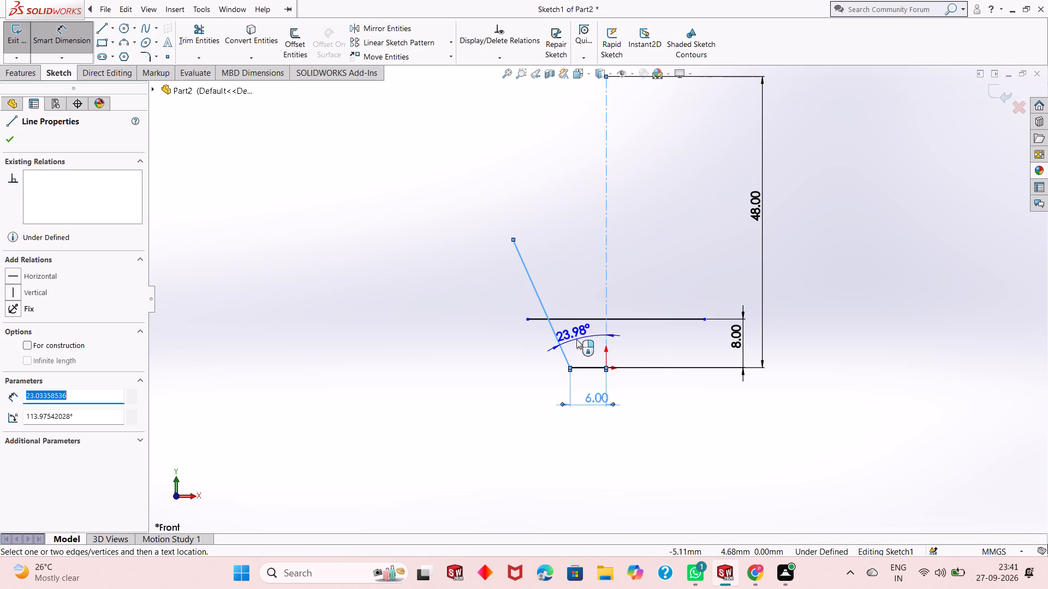
left_click(578, 338)
type("30")
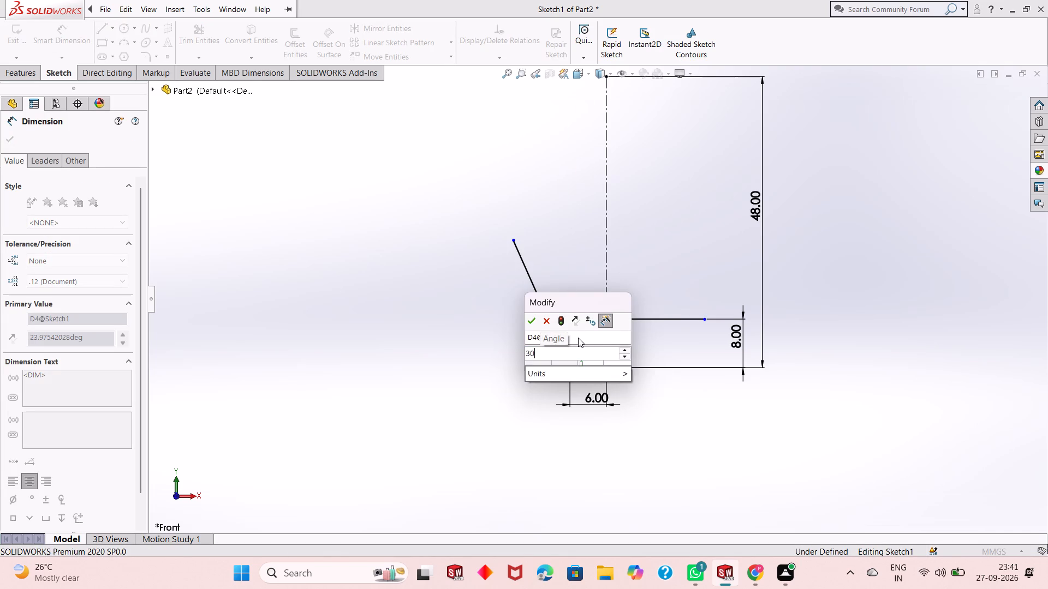
key("Return")
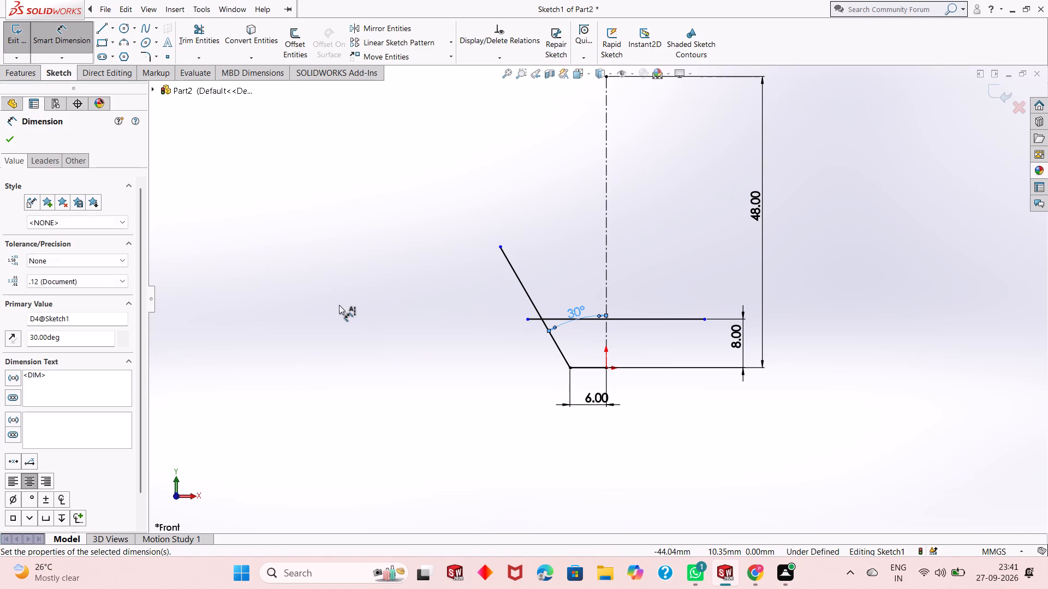
right_click(339, 305)
left_click(368, 340)
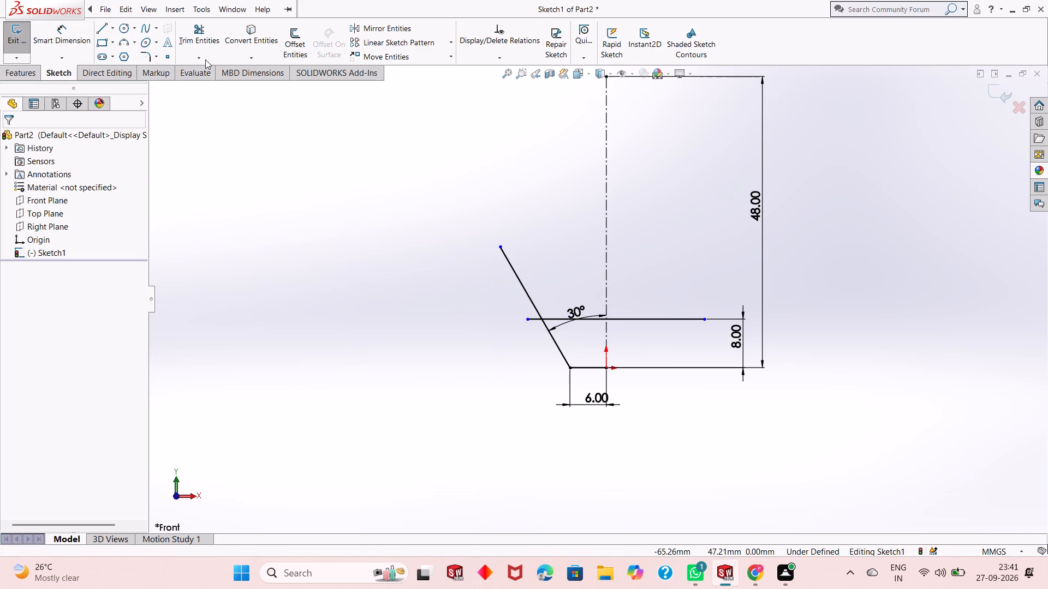
Trim the slanted line above the upper horizontal line and the horizontal line's stub beyond the slanted line.
left_click(207, 37)
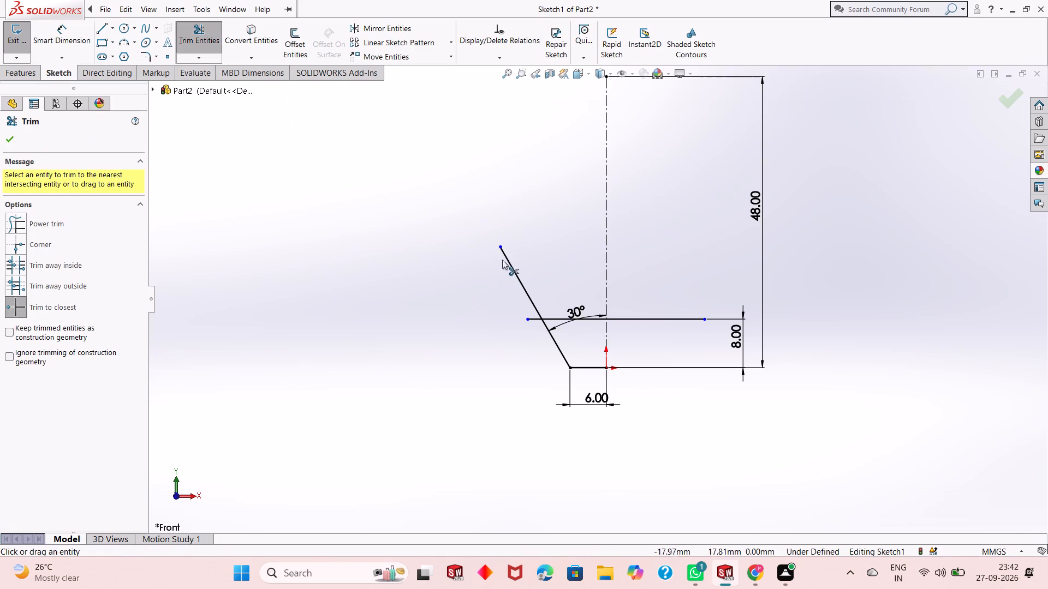
left_click(511, 264)
scroll(545, 316, "down", 3)
left_click(537, 315)
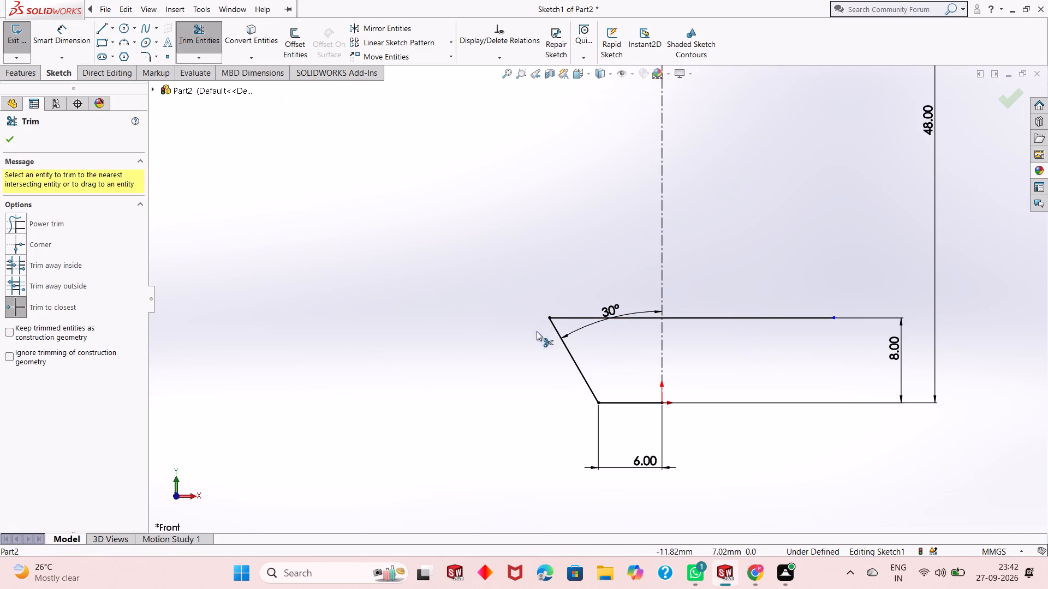
scroll(526, 345, "up", 1)
right_click(133, 356)
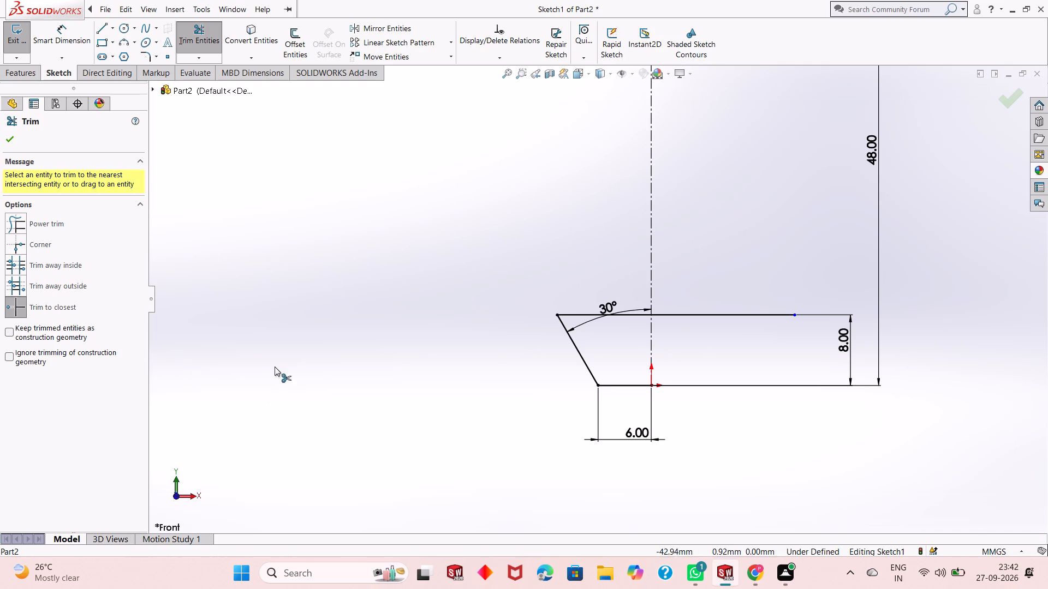
right_click(276, 362)
left_click(358, 397)
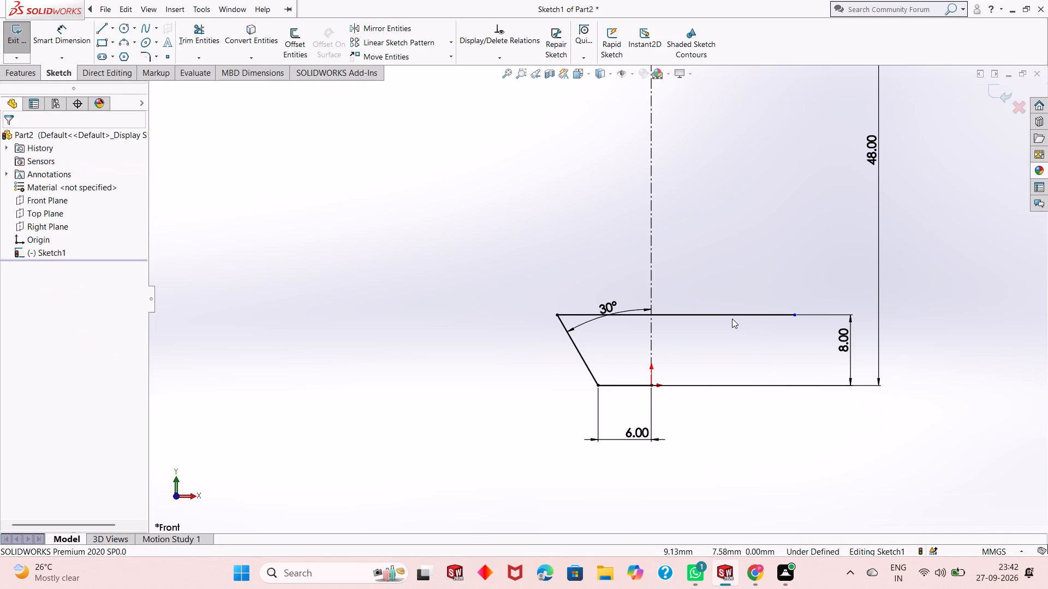
Delete the upper horizontal line that crosses the centerline.
left_click(732, 316)
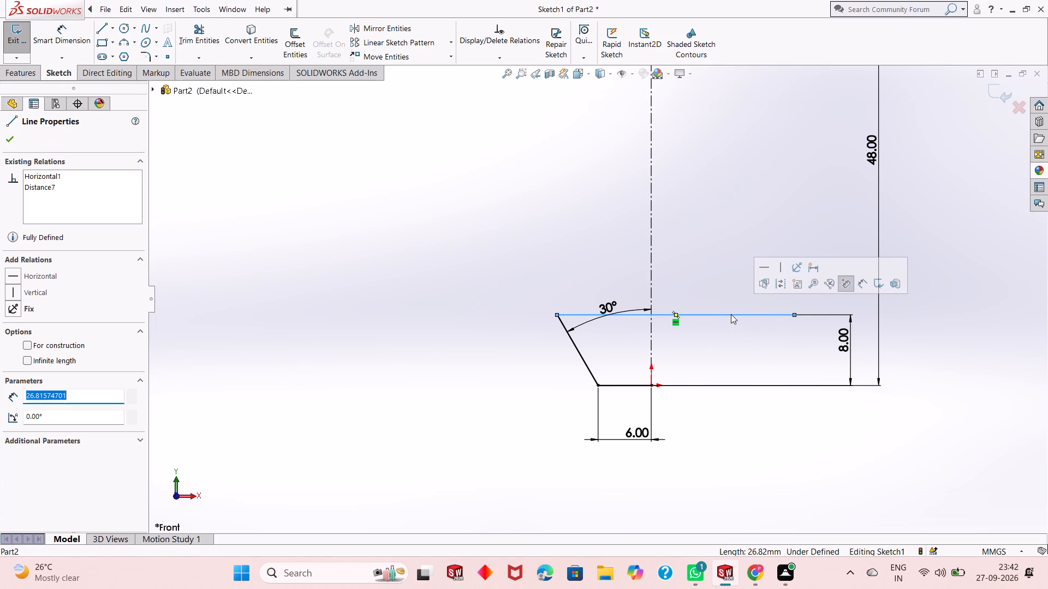
key("Delete")
left_click(466, 287)
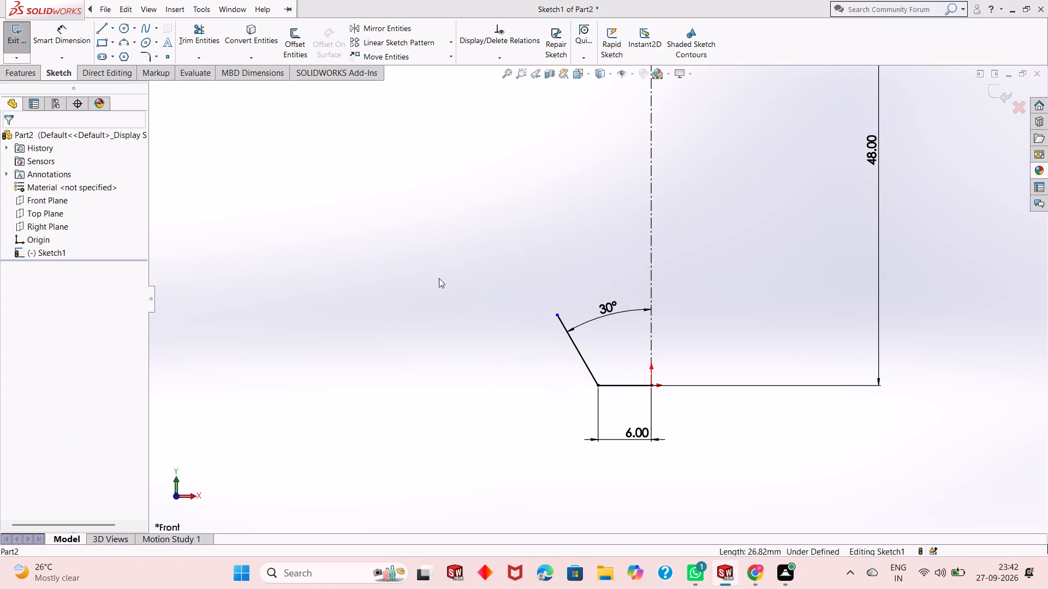
Dimension the vertical height between the slanted line's two endpoints at 8 mm.
left_click(48, 27)
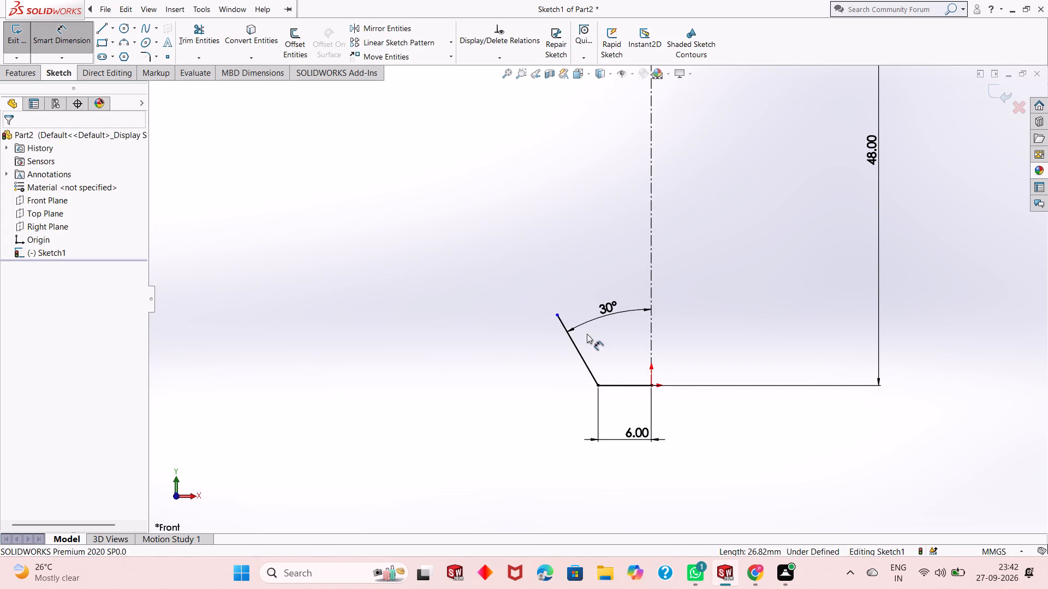
left_click(558, 316)
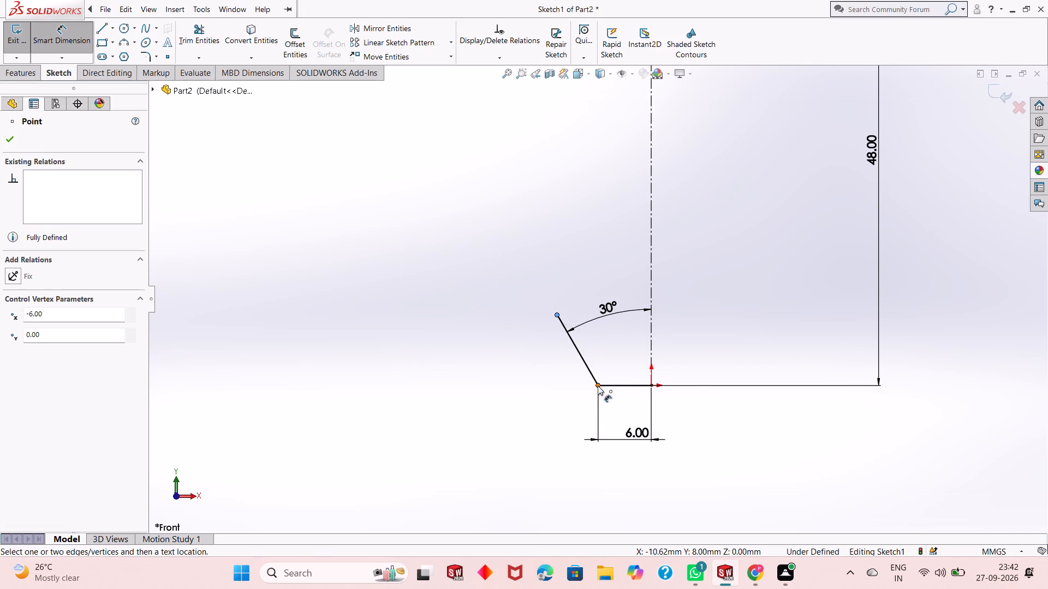
left_click(598, 386)
left_click(502, 382)
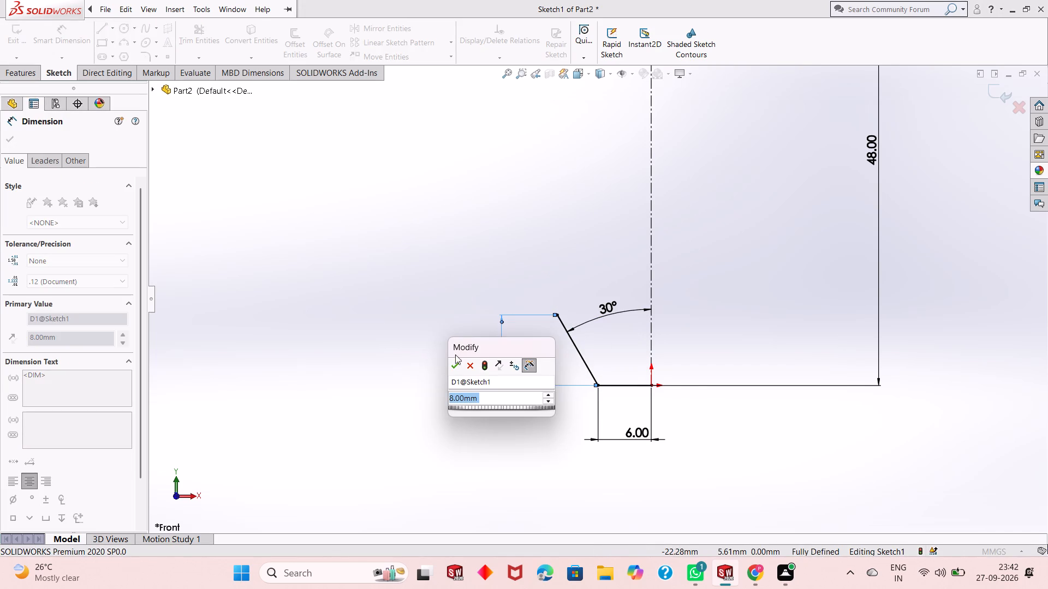
left_click(455, 363)
scroll(549, 397, "up", 4)
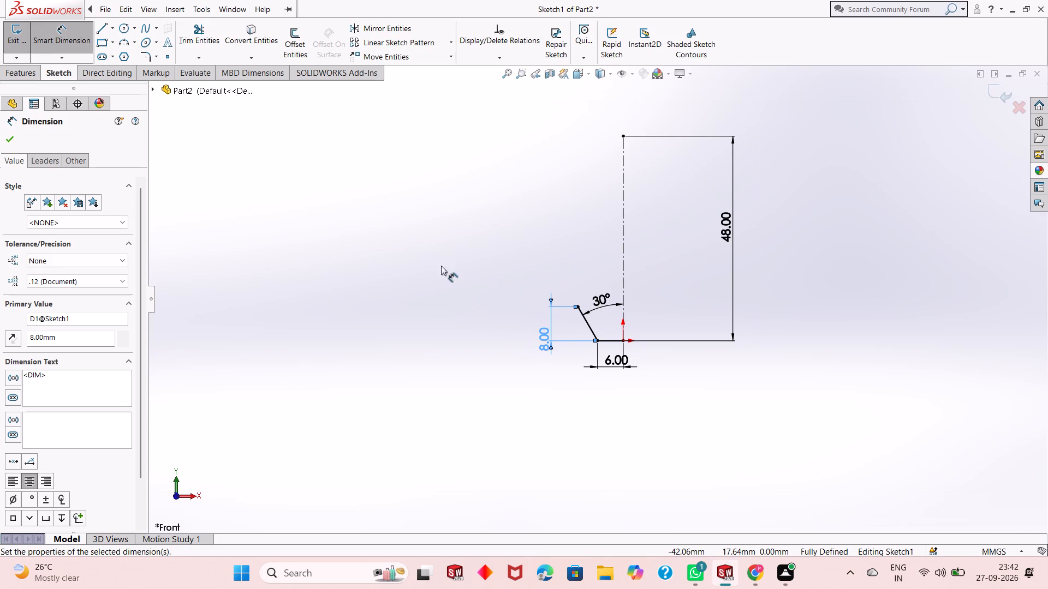
right_click(439, 266)
left_click(473, 303)
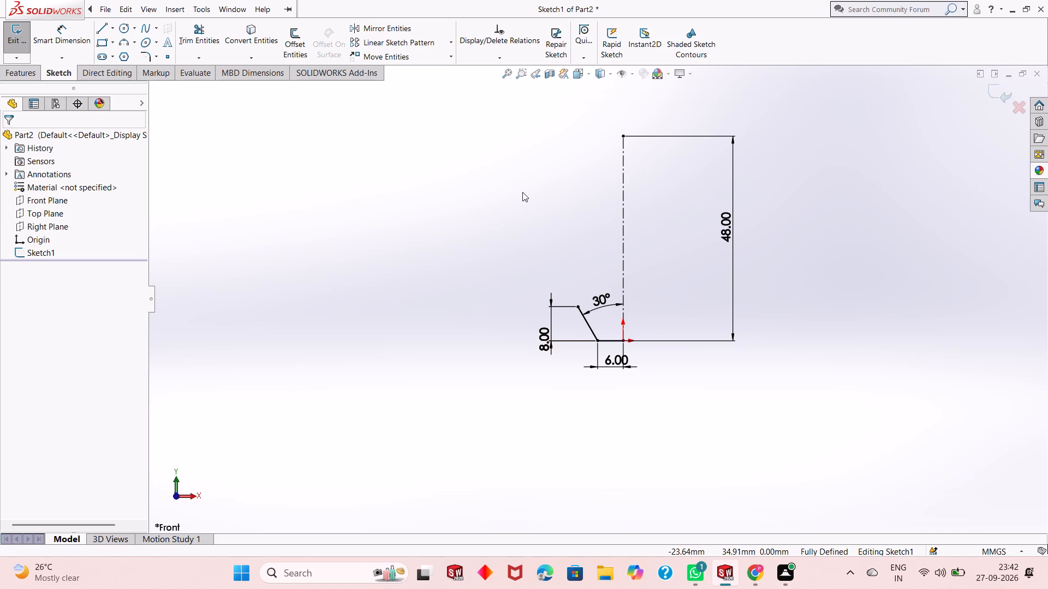
Check the horizontal distance from the slanted line's upper endpoint to the centerline without placing a dimension.
scroll(581, 248, "down", 1)
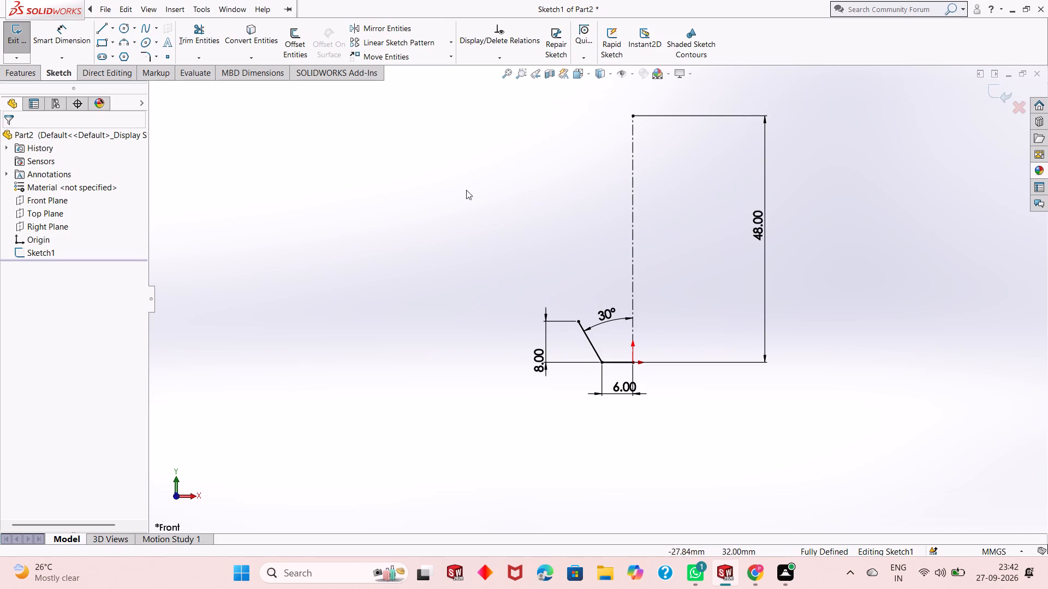
left_click(68, 39)
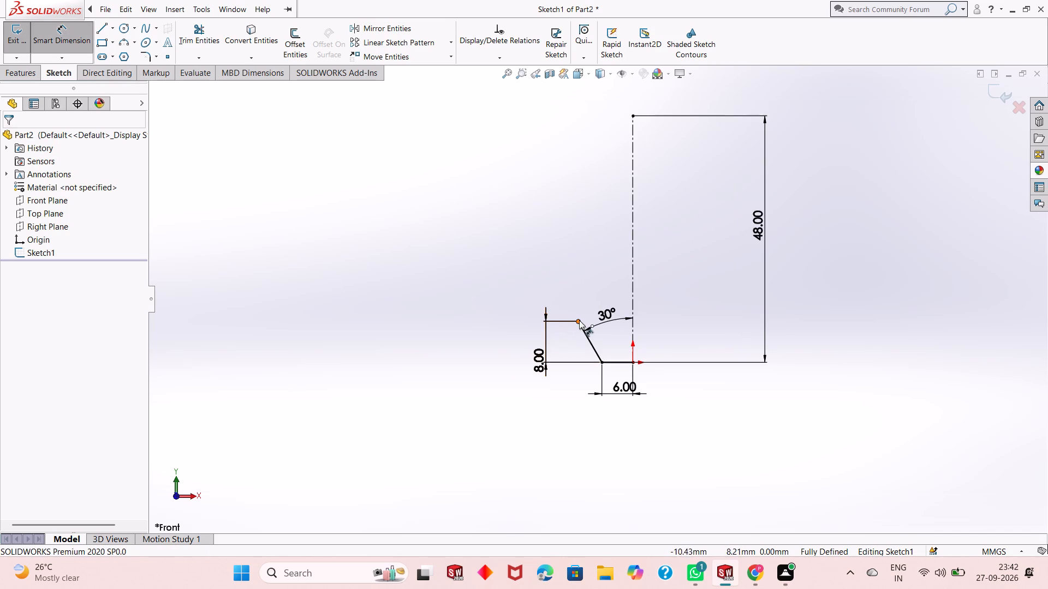
left_click(580, 321)
left_click(632, 330)
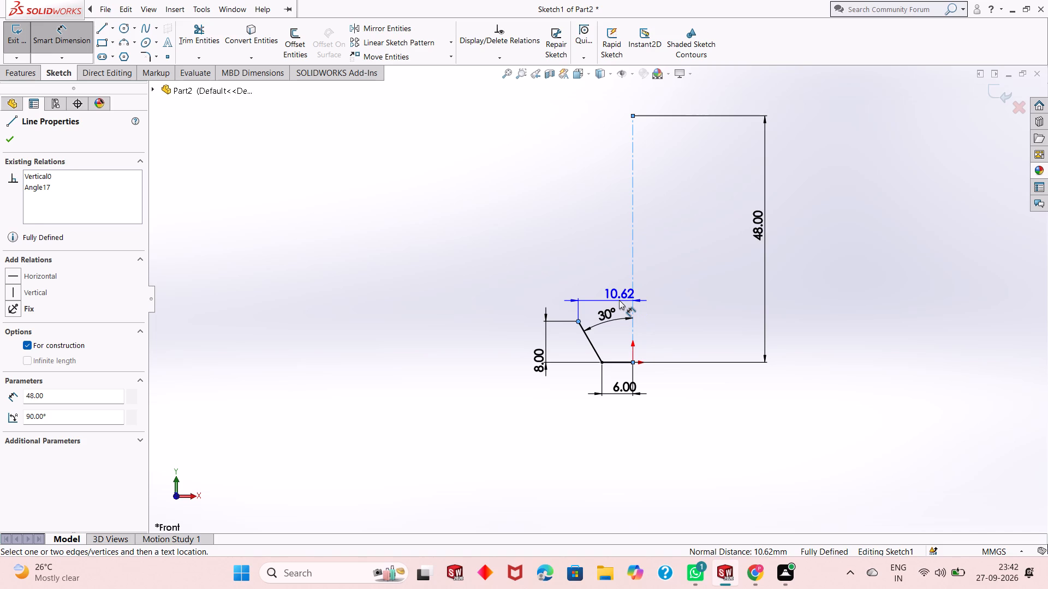
key("Escape")
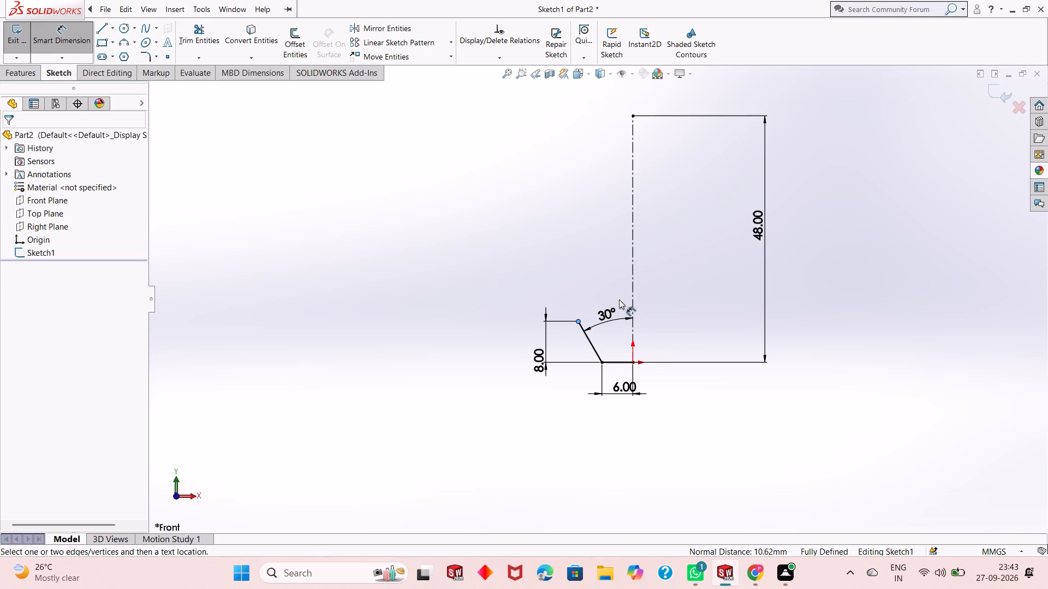
scroll(616, 320, "down", 2)
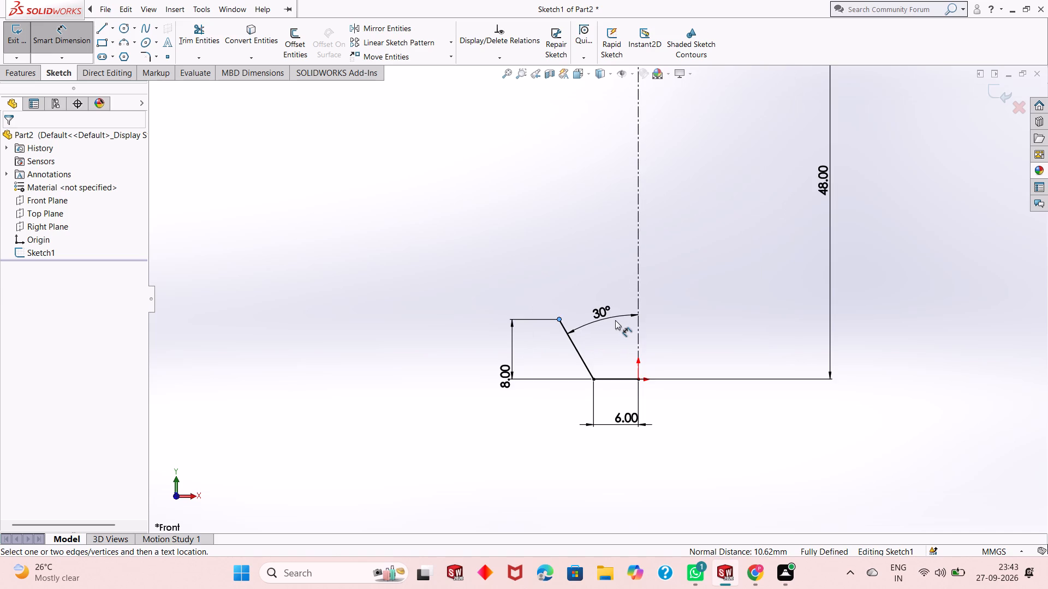
key("Escape")
key("Escape")
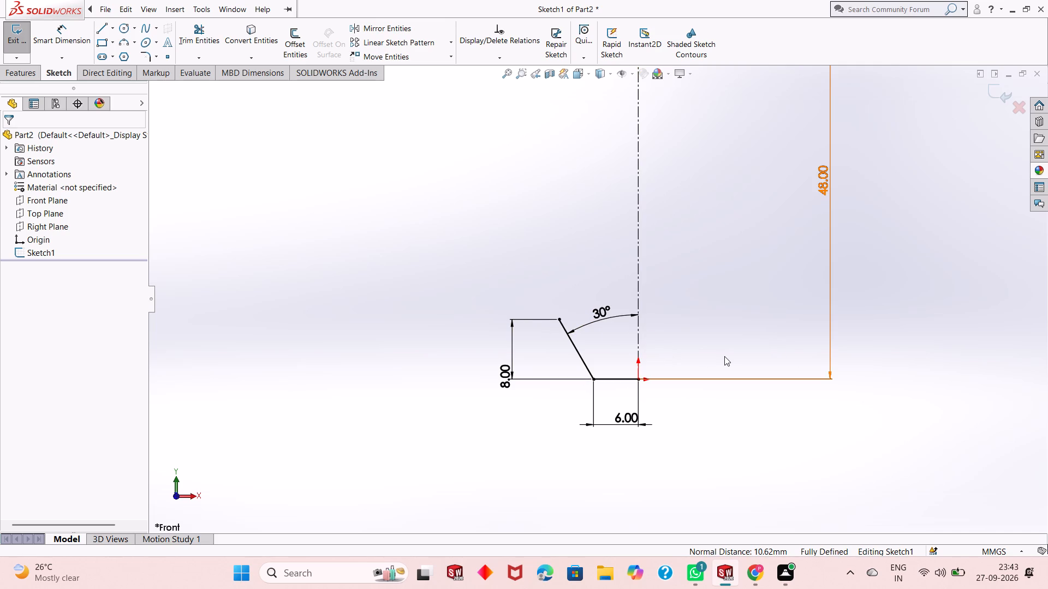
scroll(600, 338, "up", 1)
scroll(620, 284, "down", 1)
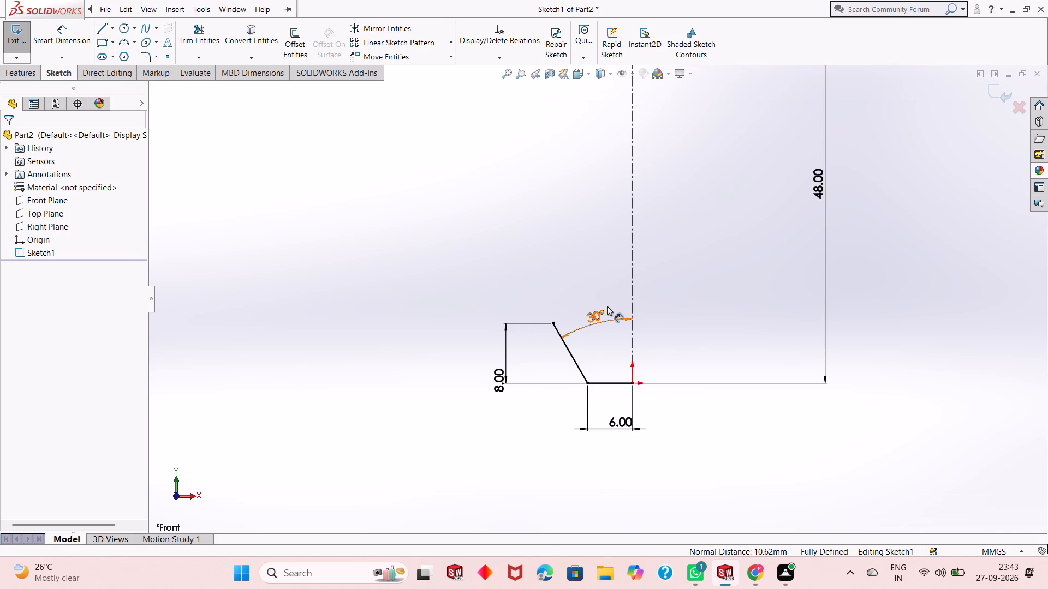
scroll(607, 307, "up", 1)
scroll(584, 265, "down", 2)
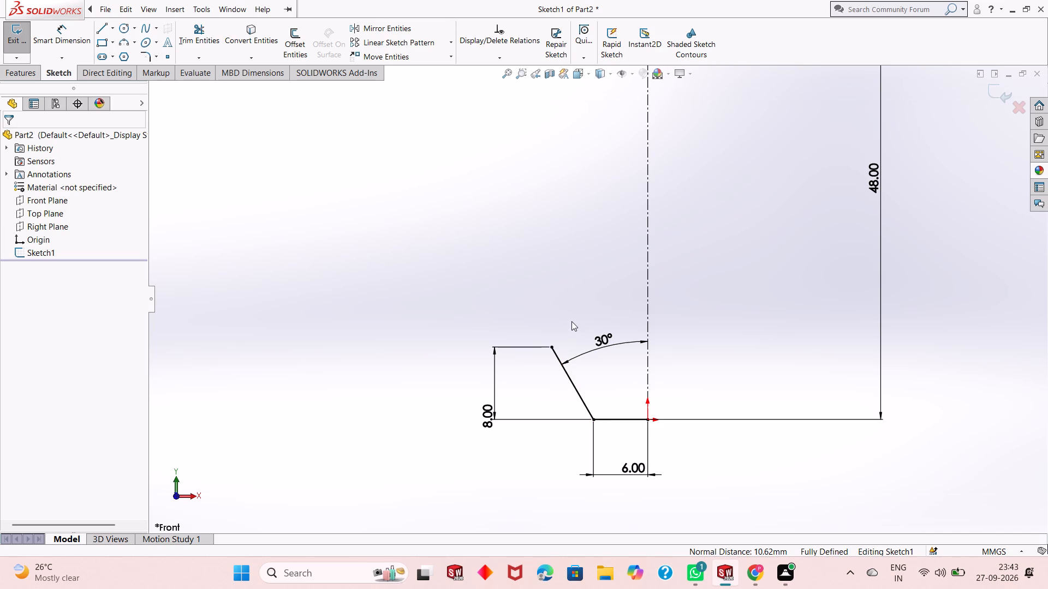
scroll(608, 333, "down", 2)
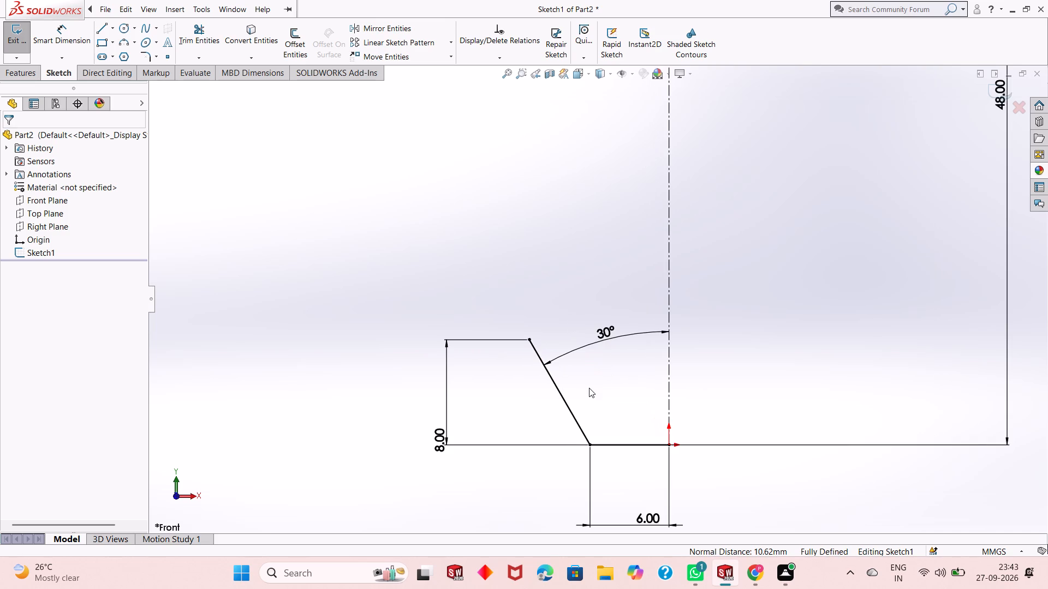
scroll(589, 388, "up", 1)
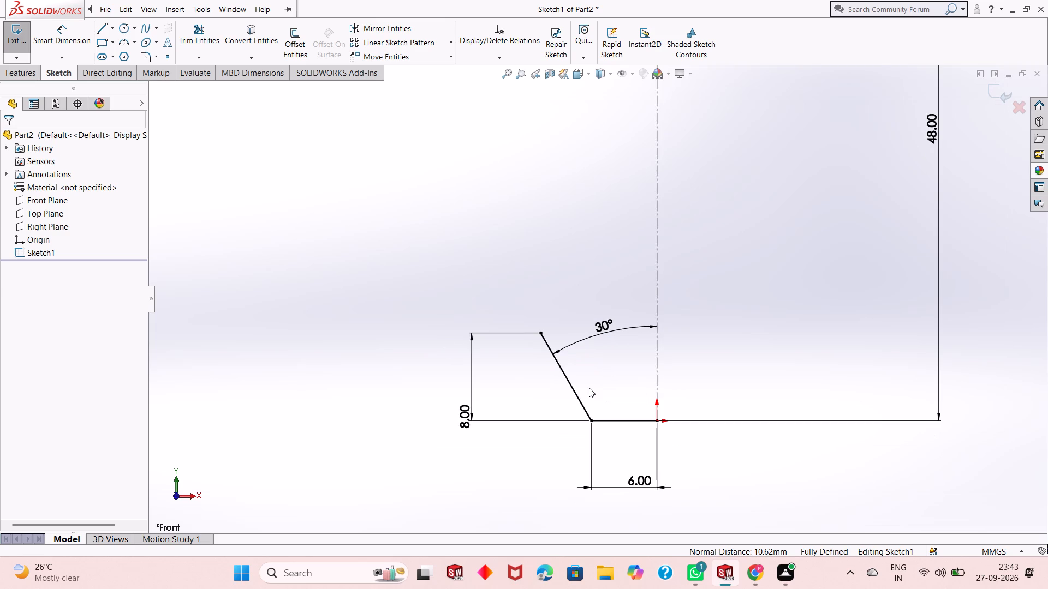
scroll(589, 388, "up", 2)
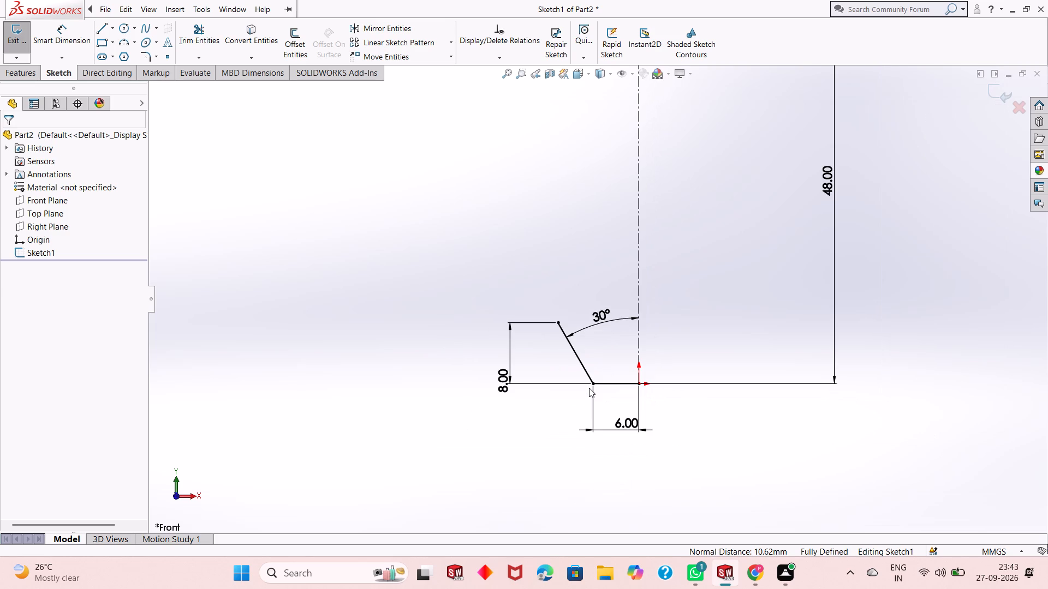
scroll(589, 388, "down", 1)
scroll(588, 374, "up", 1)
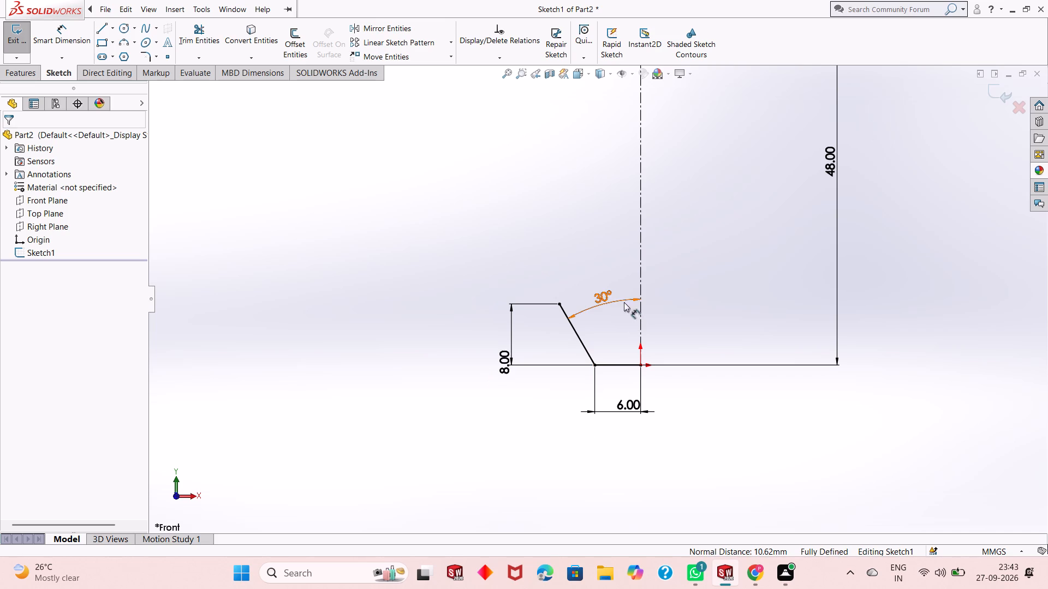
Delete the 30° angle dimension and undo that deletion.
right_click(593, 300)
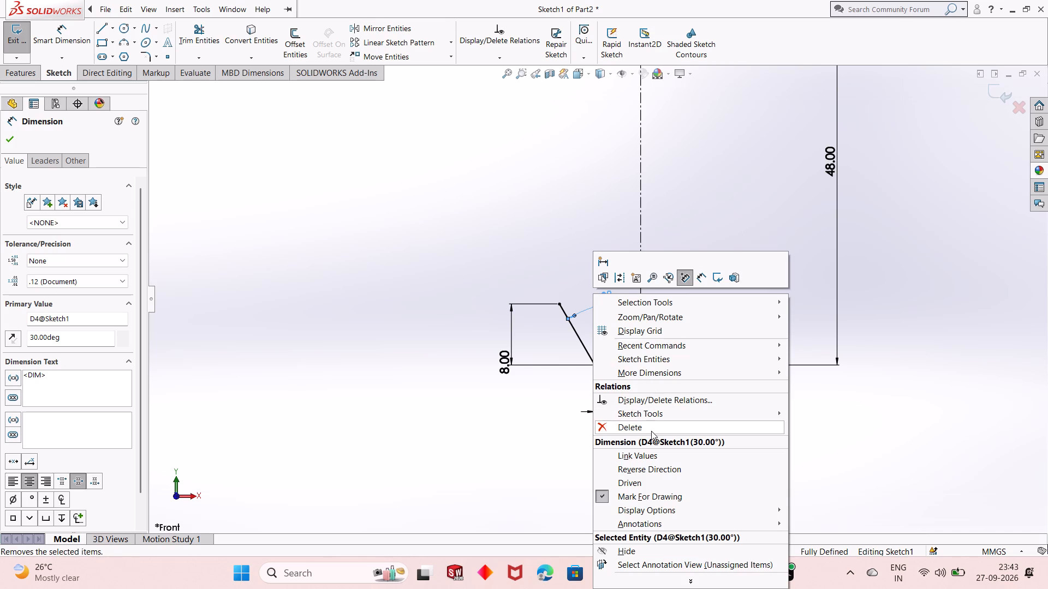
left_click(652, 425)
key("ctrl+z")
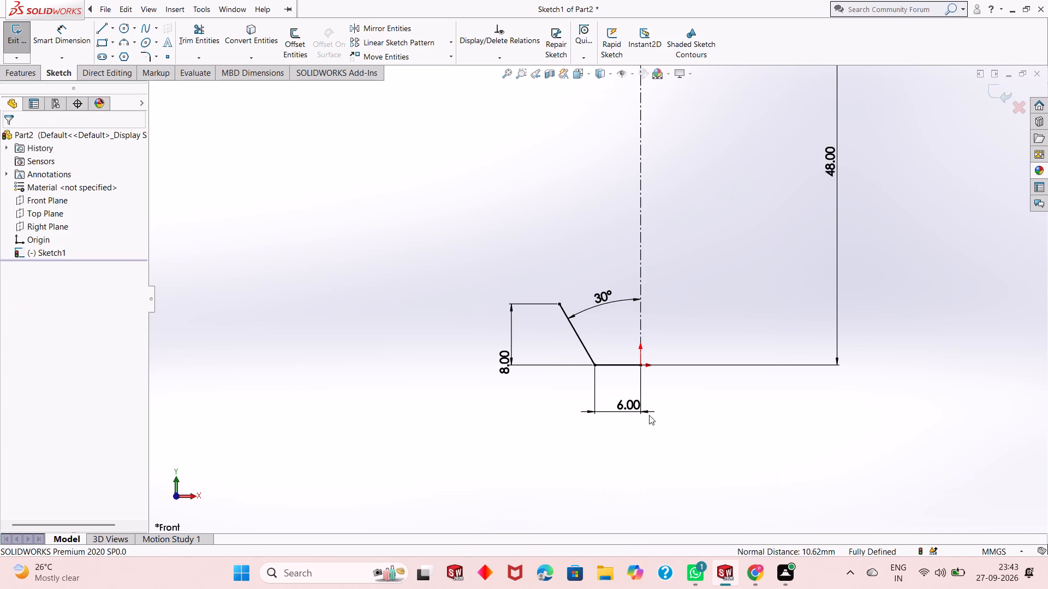
Undo the recent sketch edits back to before the slanted line and the base line's 6 mm dimension were added.
key("ctrl+z")
key("ctrl+z")
key("ctrl+z")
key("ctrl+z")
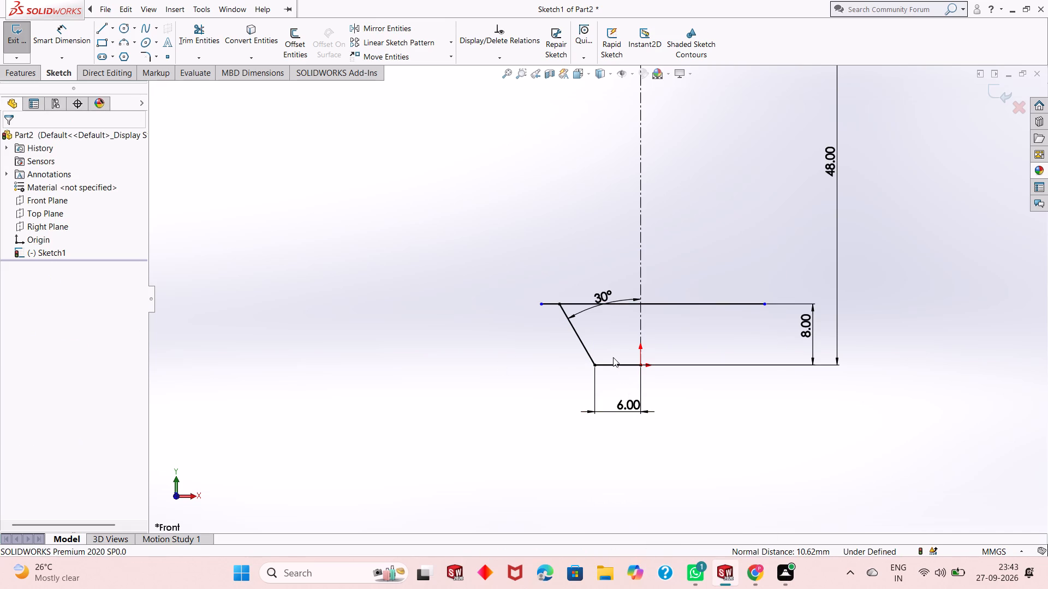
key("ctrl+z")
key("ctrl+z")
key("ctrl+z")
key("ctrl+z")
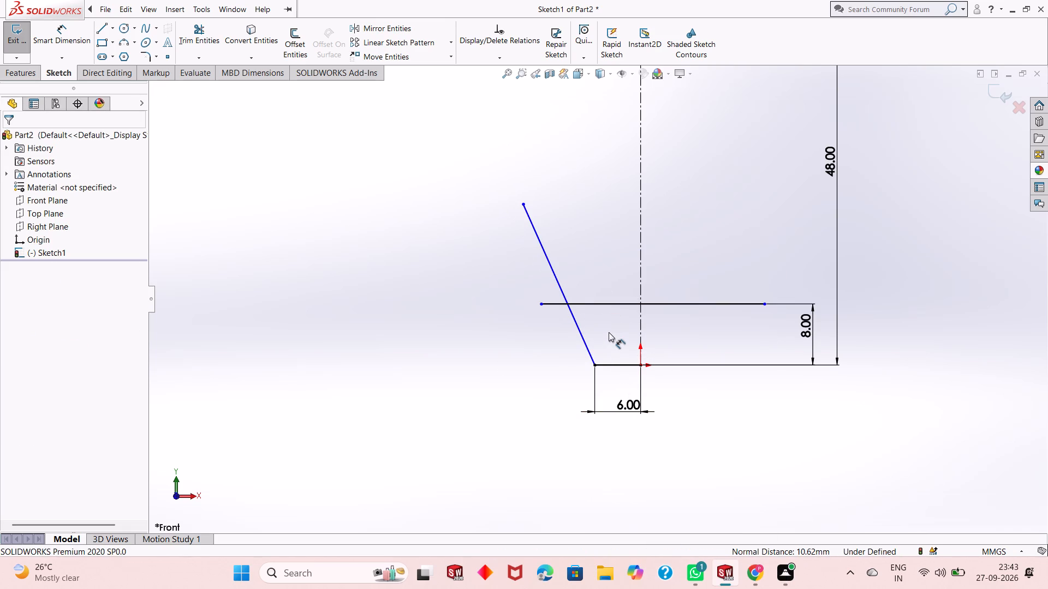
key("ctrl+z")
key("ctrl+z")
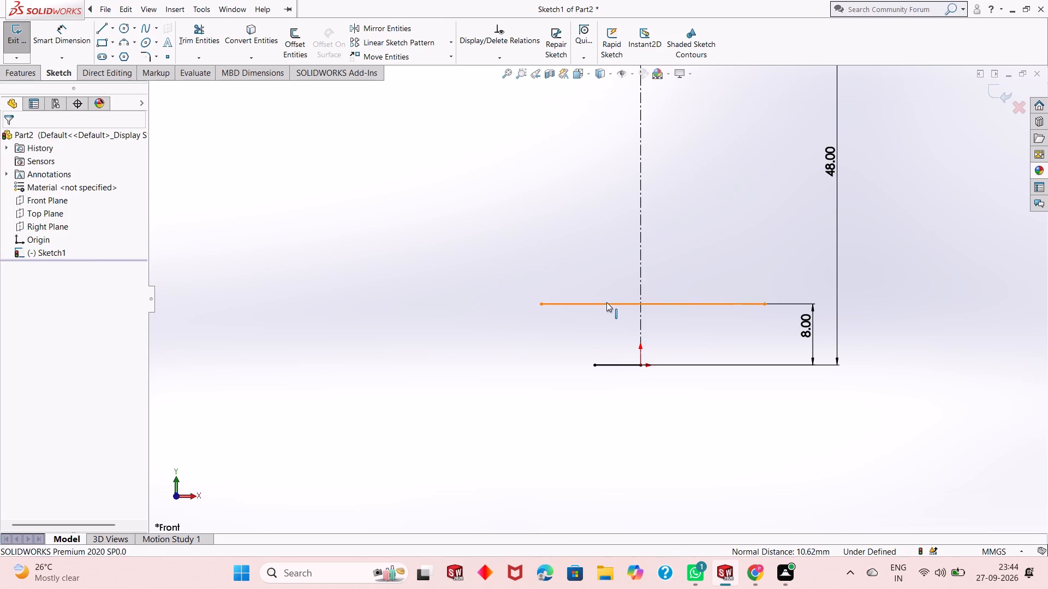
Delete the upper horizontal line that crosses the centerline, together with its 8 mm dimension.
right_click(606, 302)
left_click(661, 464)
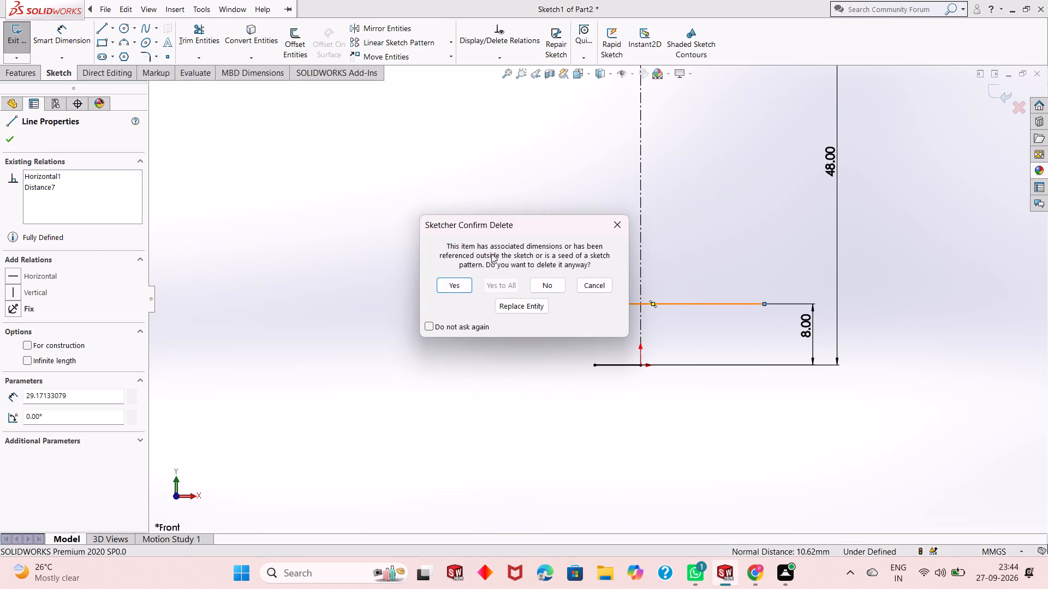
left_click(460, 286)
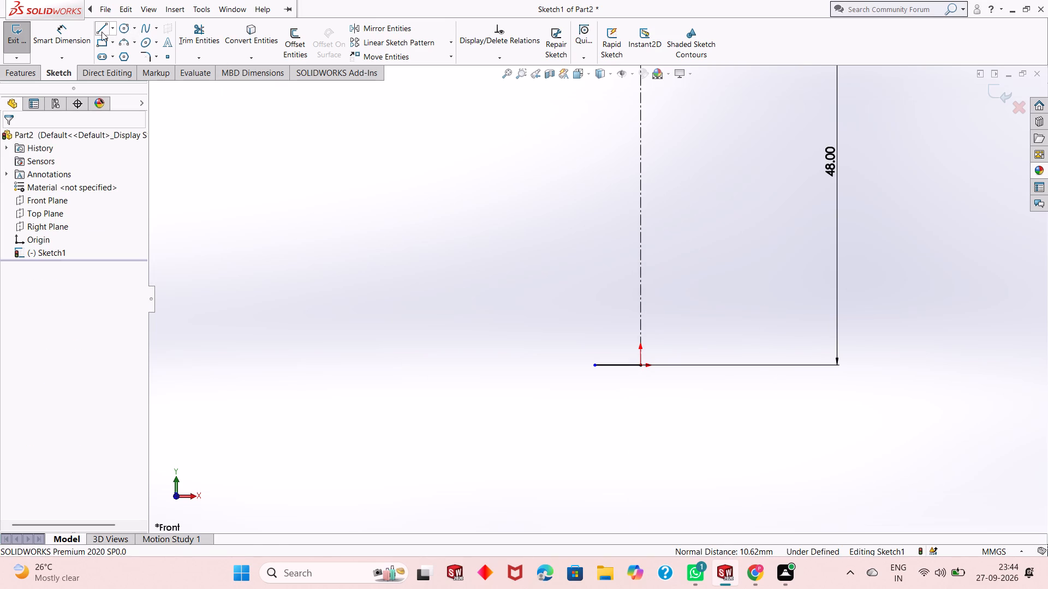
Sketch a 12 mm horizontal line above the base, starting on the centerline and running toward the base line's side.
left_click(99, 31)
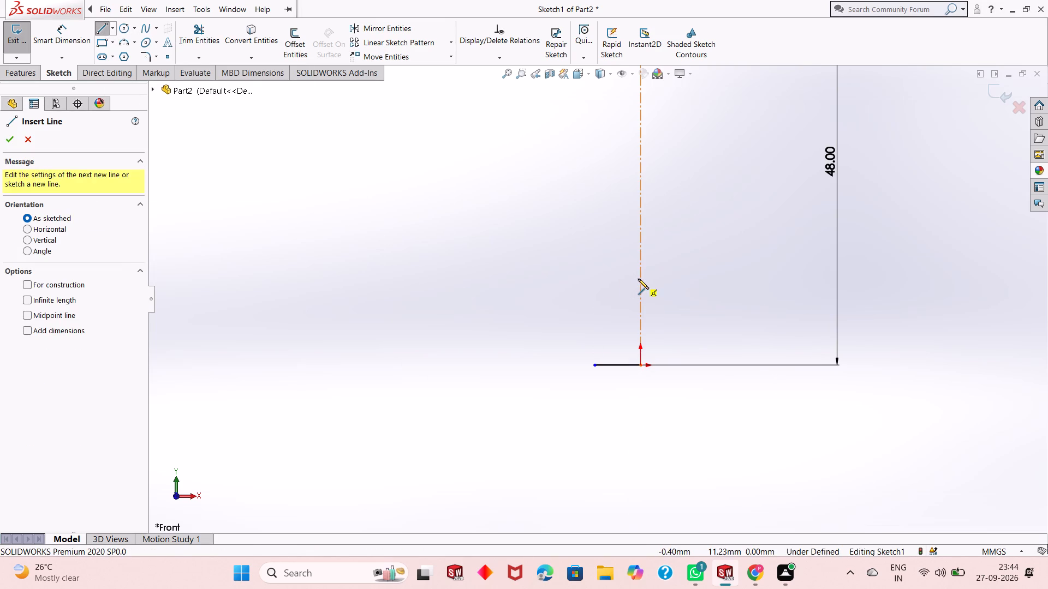
left_click(640, 277)
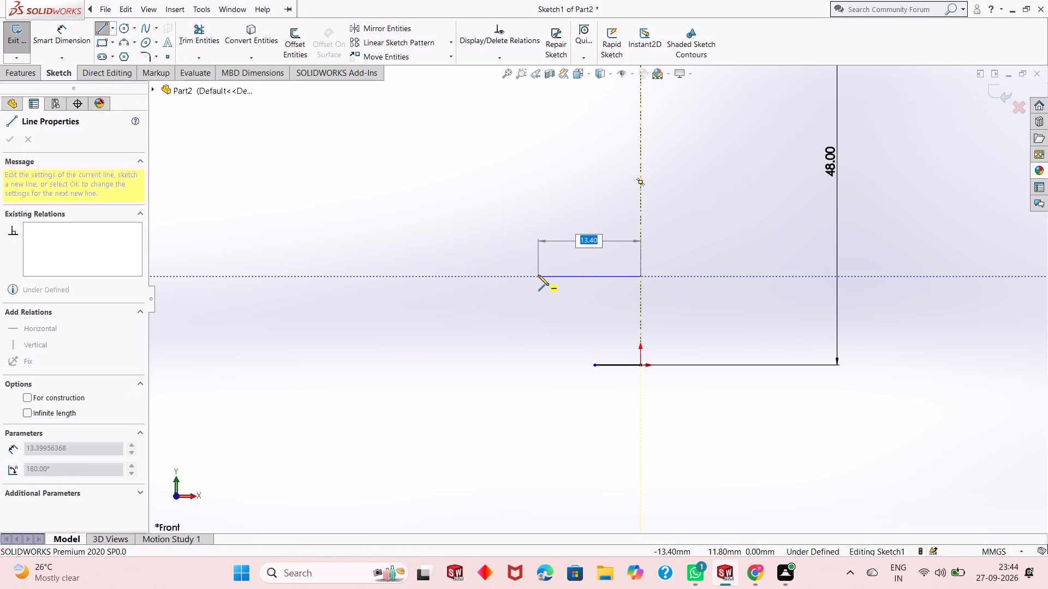
type("12")
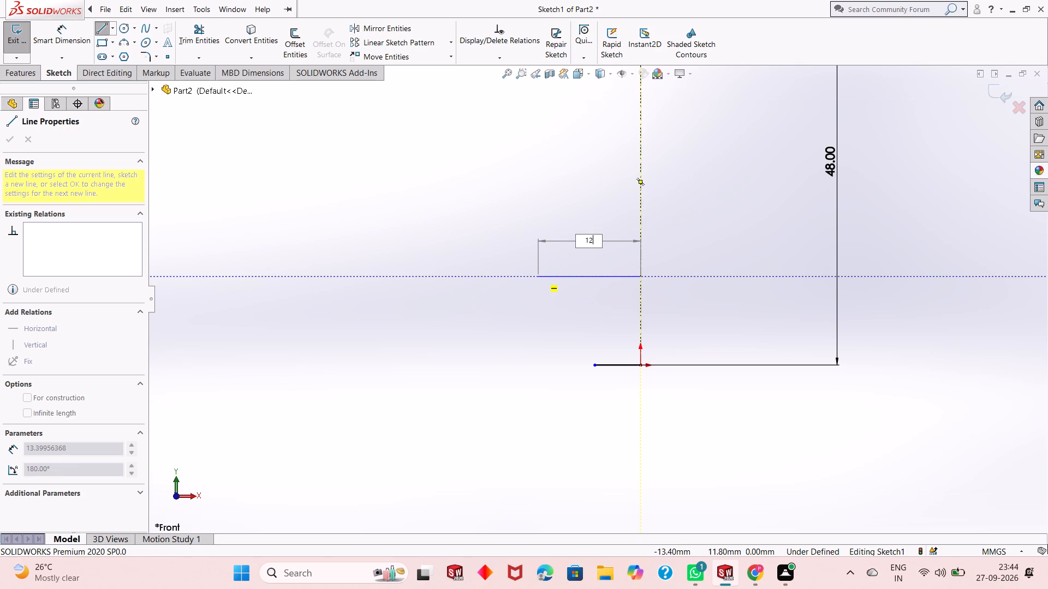
key("Return")
key("Escape")
key("Escape")
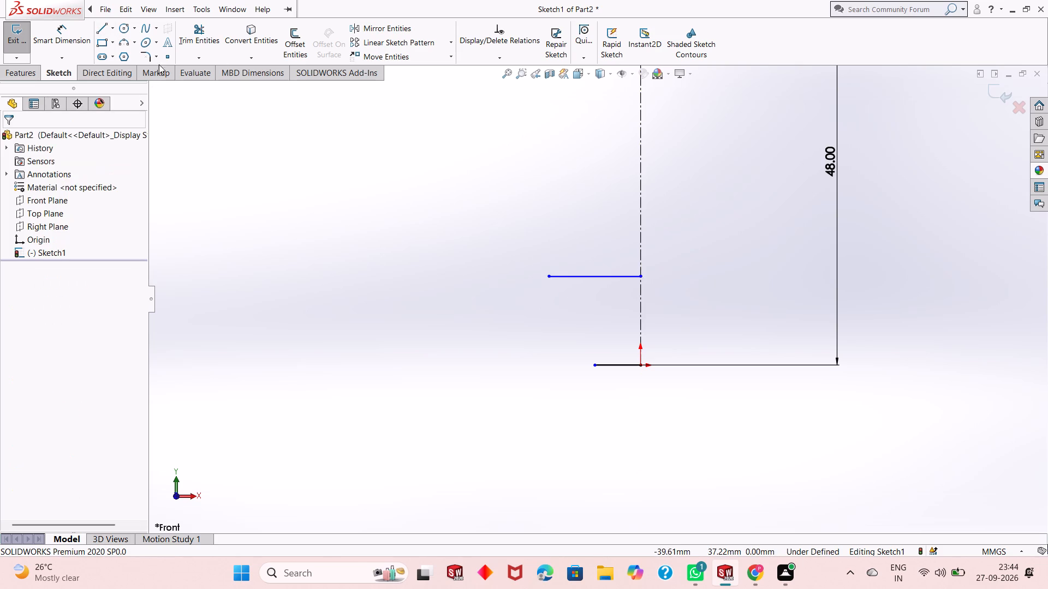
Dimension the new upper horizontal line's length at 12 mm.
left_click(68, 35)
left_click(585, 275)
left_click(588, 250)
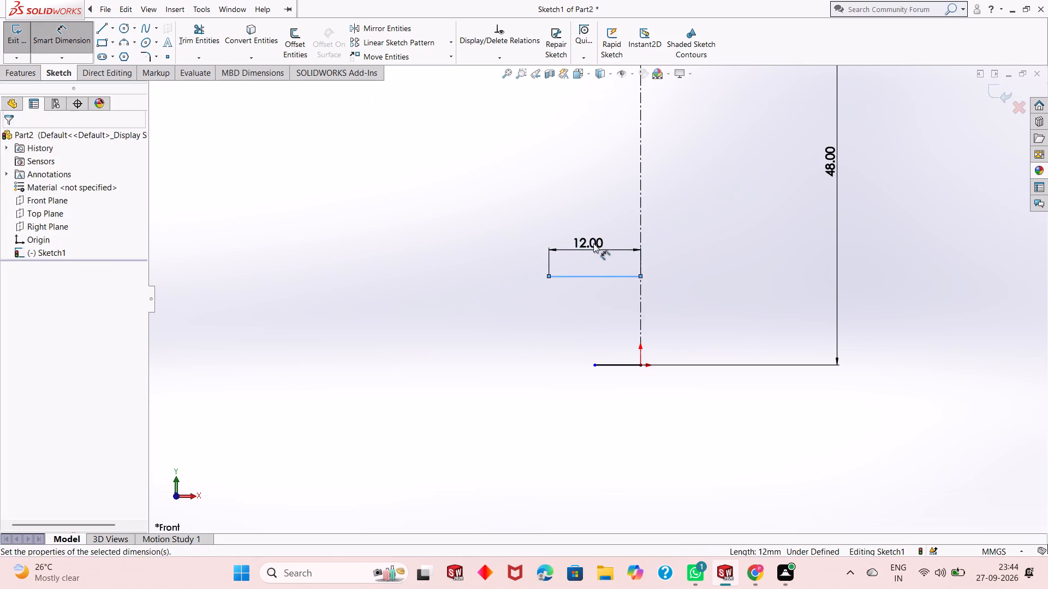
left_click(538, 232)
Dimension the vertical distance between the upper horizontal line and the base line at 8 mm.
left_click(626, 277)
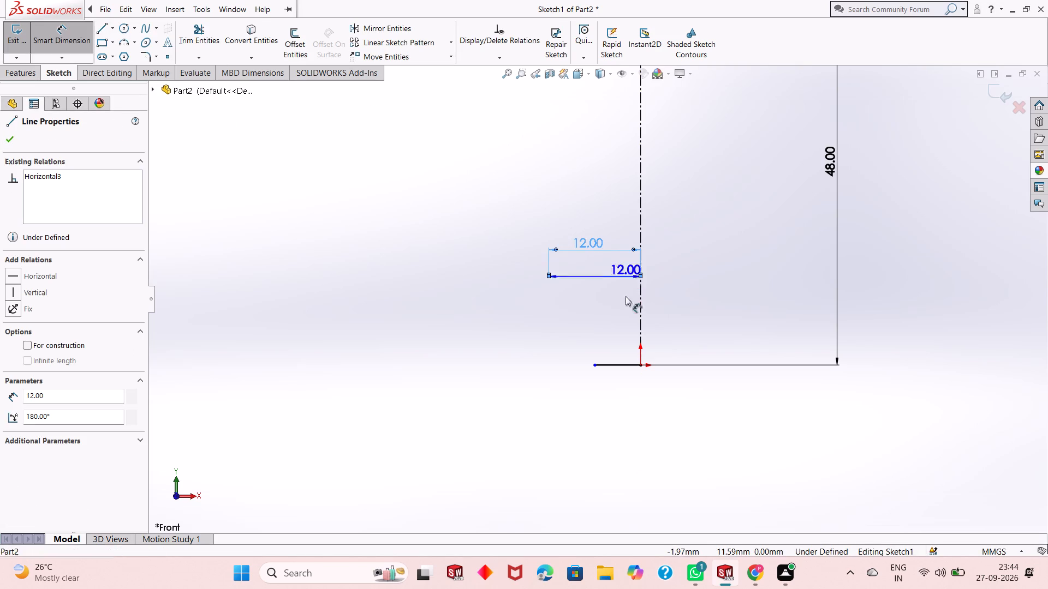
left_click(628, 364)
left_click(756, 358)
key("8")
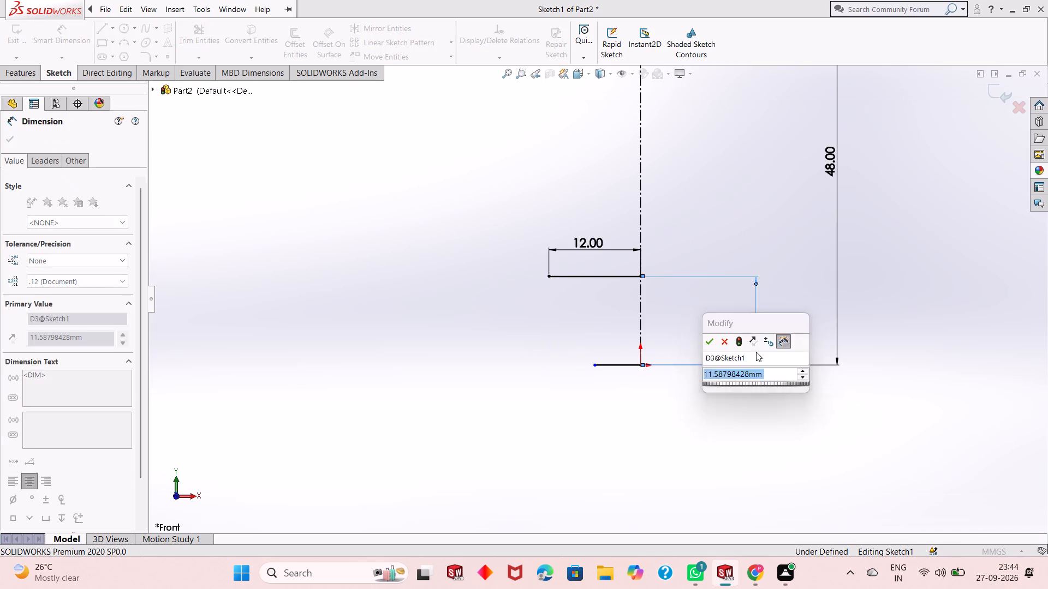
key("Return")
right_click(502, 331)
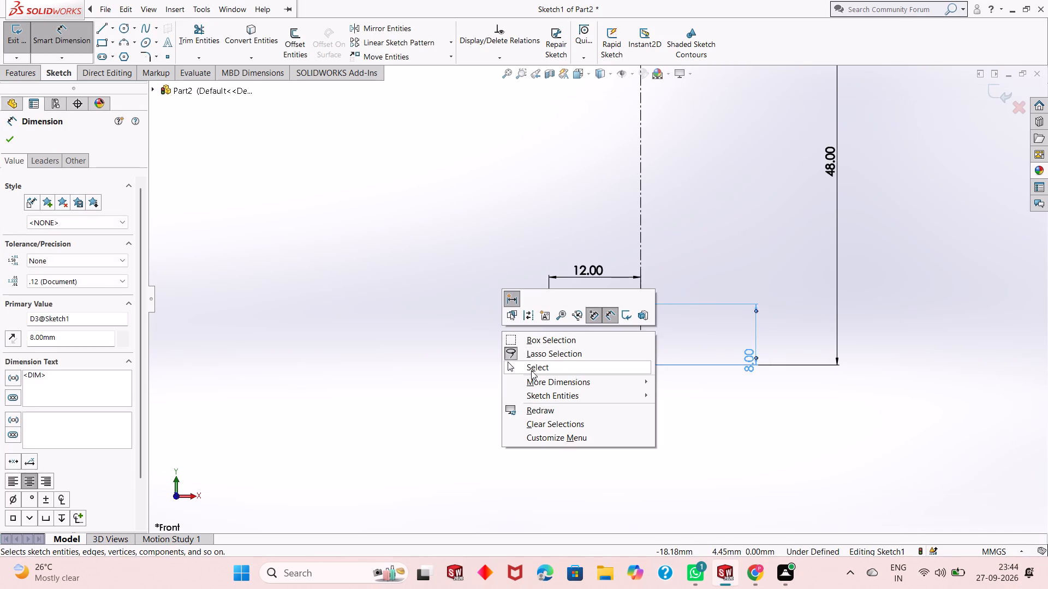
left_click(532, 371)
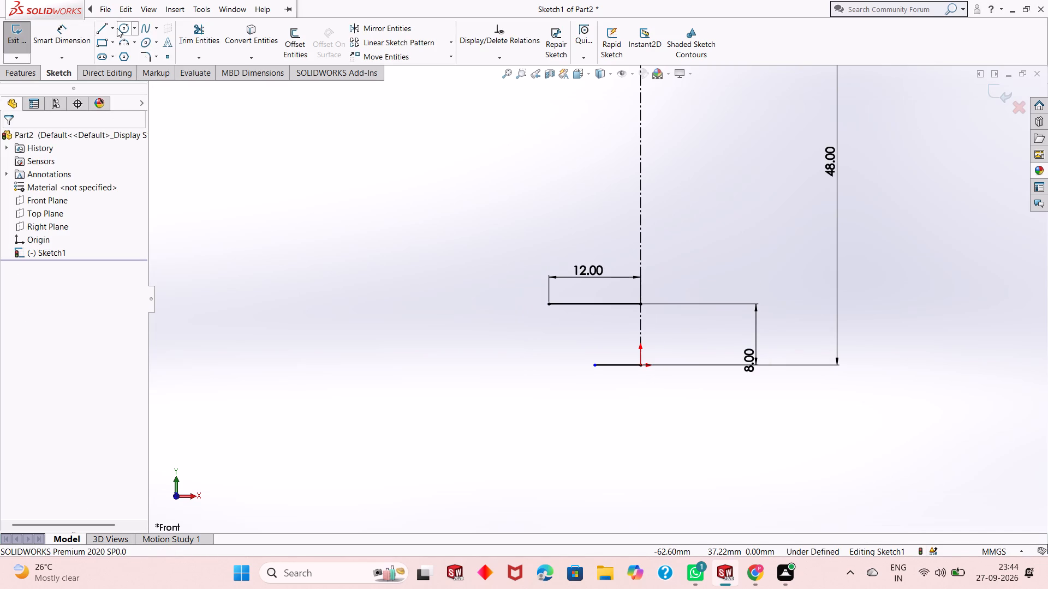
Sketch a slanted line joining the 12 mm line's outer endpoint to the base line's outer endpoint.
left_click(100, 28)
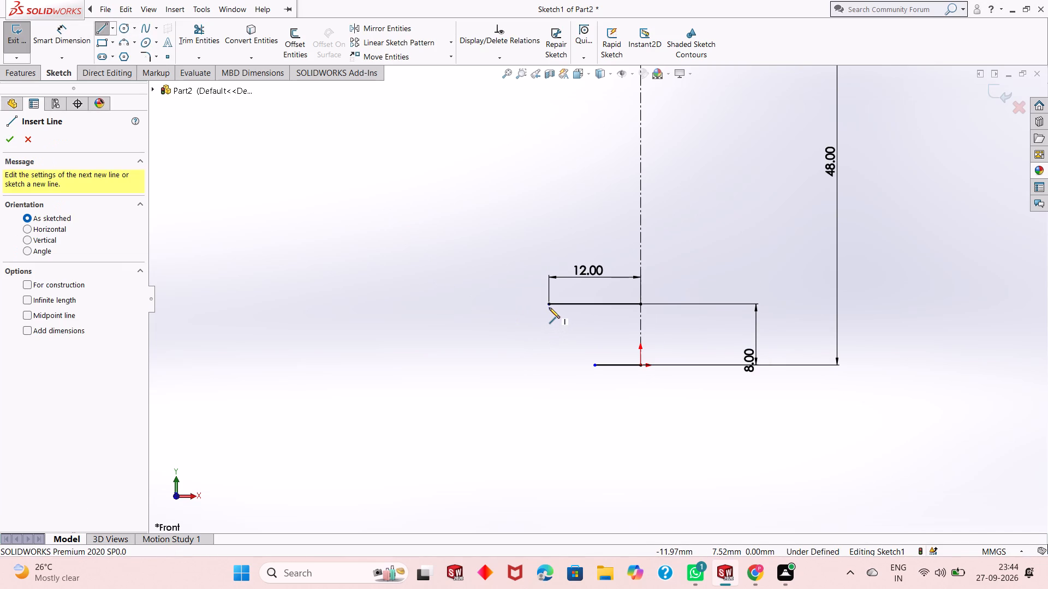
left_click(547, 304)
left_click(594, 366)
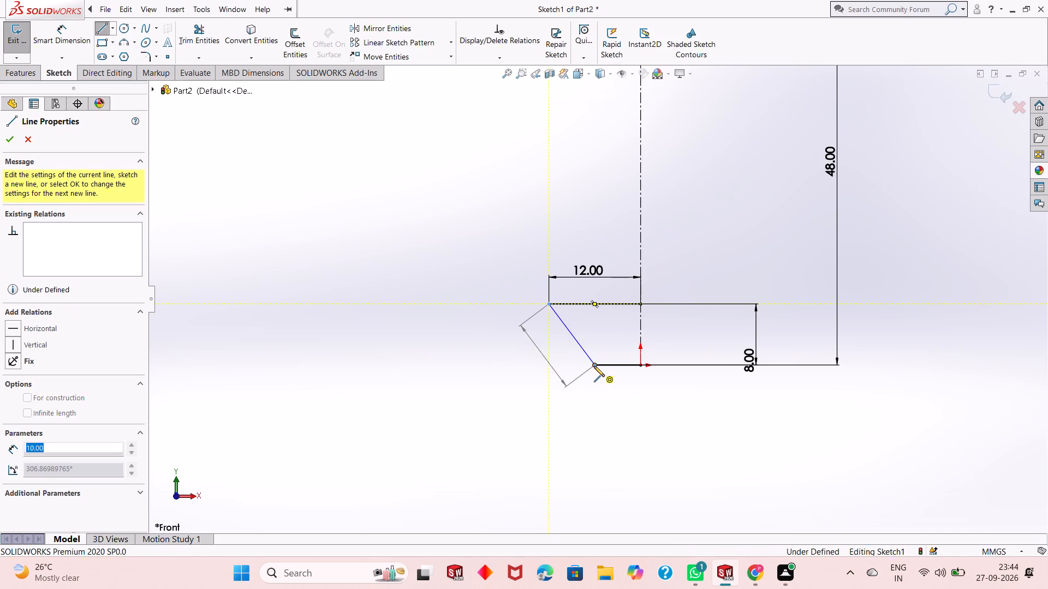
right_click(553, 369)
left_click(578, 380)
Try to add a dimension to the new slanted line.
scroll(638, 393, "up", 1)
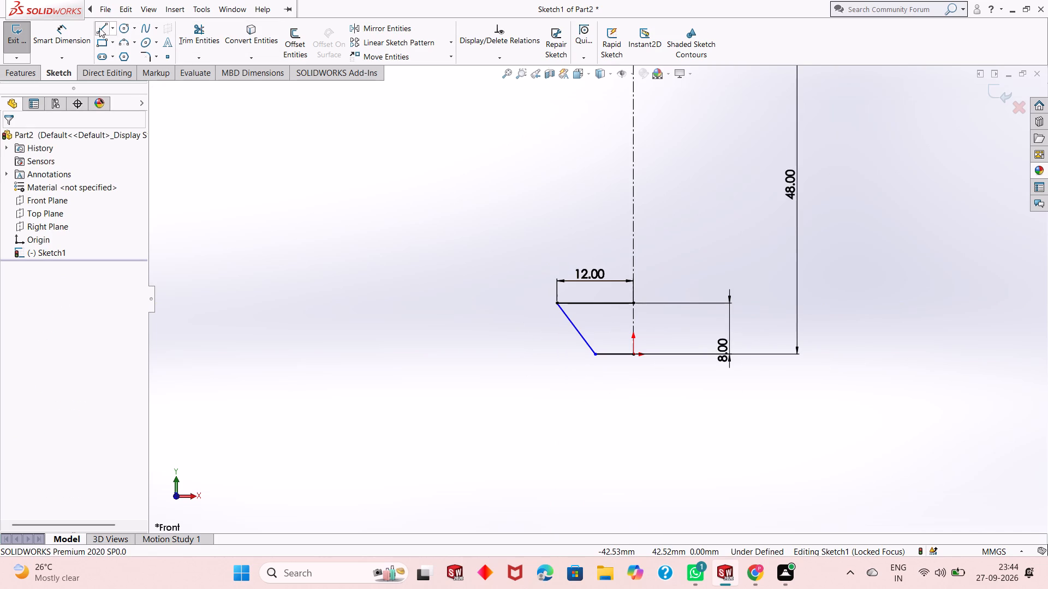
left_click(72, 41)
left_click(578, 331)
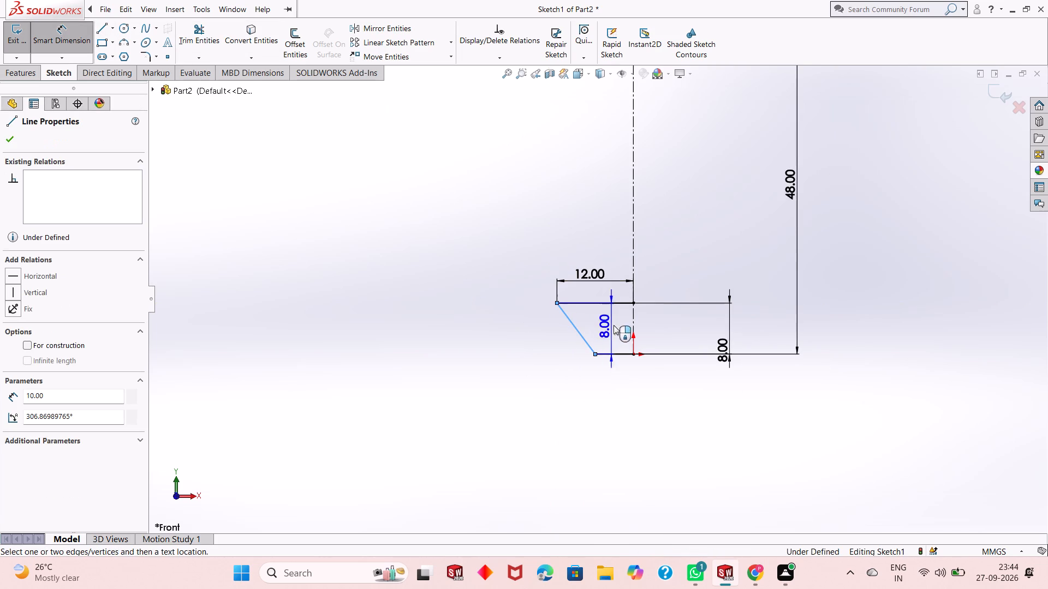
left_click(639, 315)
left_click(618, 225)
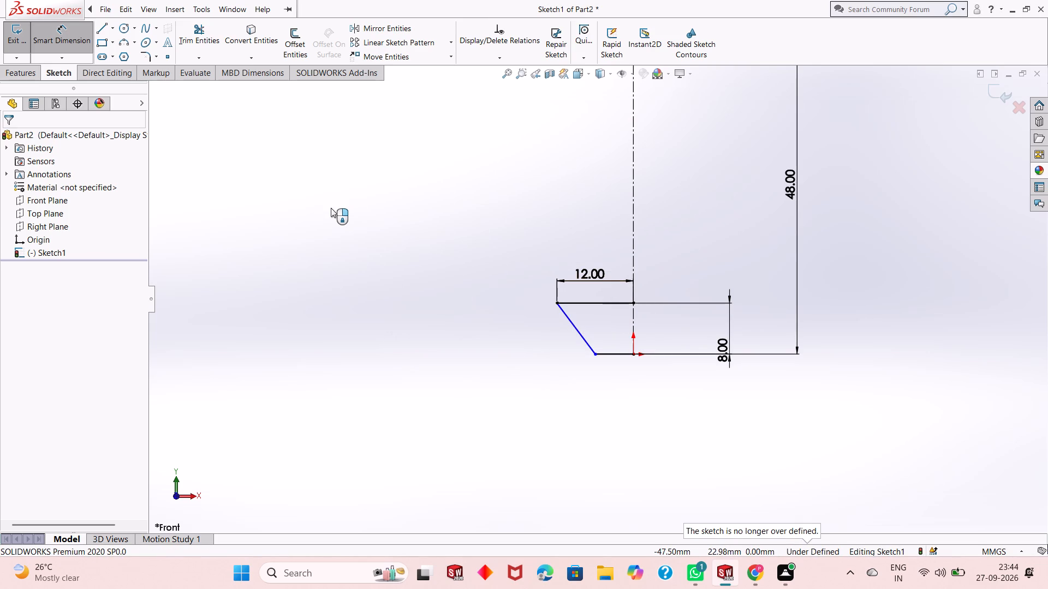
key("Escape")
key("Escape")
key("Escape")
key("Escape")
Check the angle between the slanted line and the centerline without placing a dimension.
left_click(78, 39)
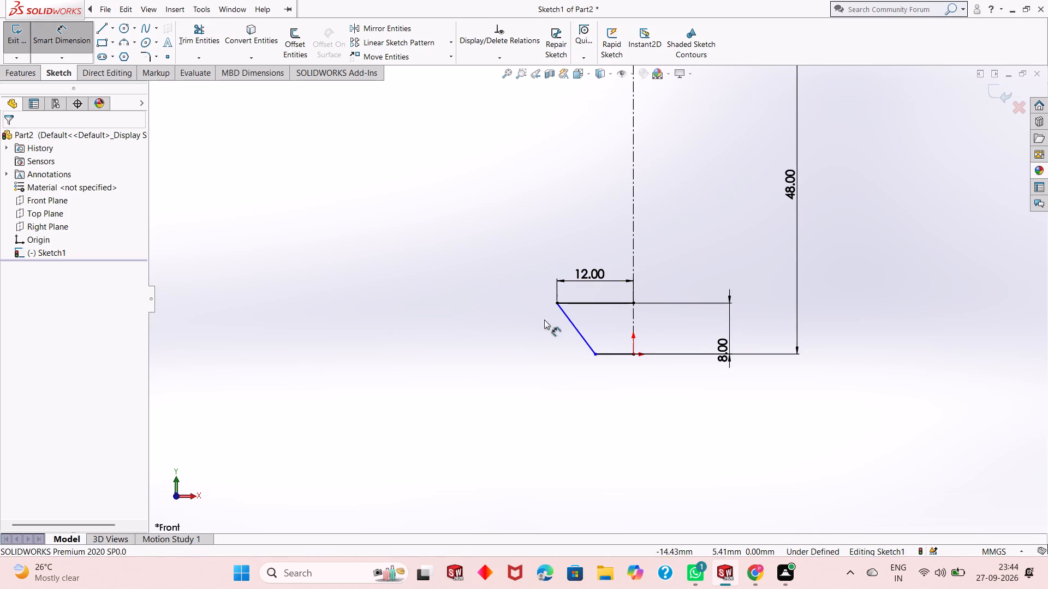
left_click(579, 328)
left_click(633, 320)
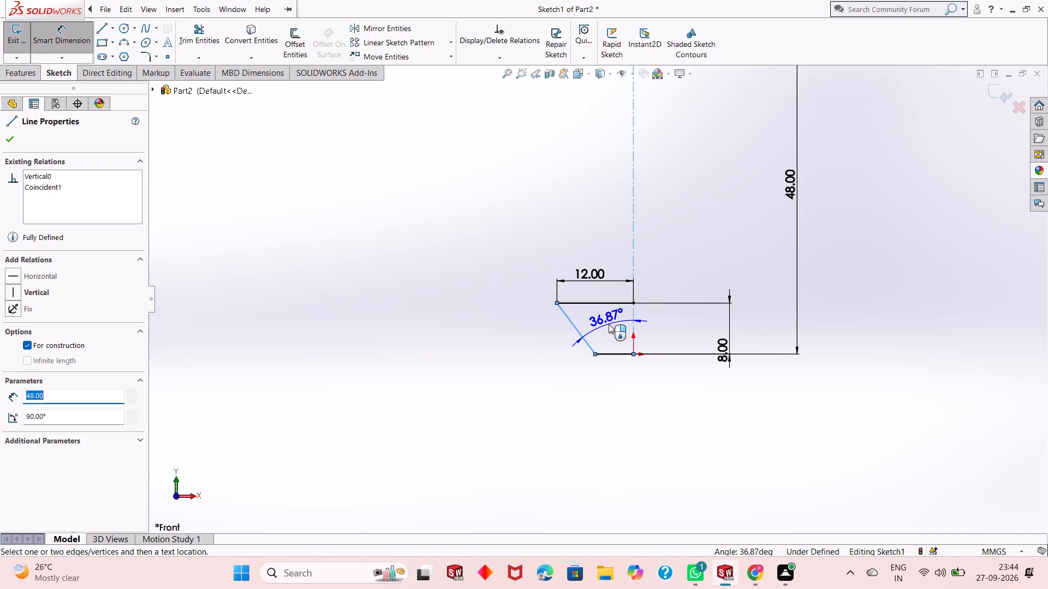
key("Escape")
key("Escape")
key("Escape")
key("Escape")
Sketch a 30 mm vertical line upward from the 12 mm line's outer endpoint.
scroll(600, 353, "up", 1)
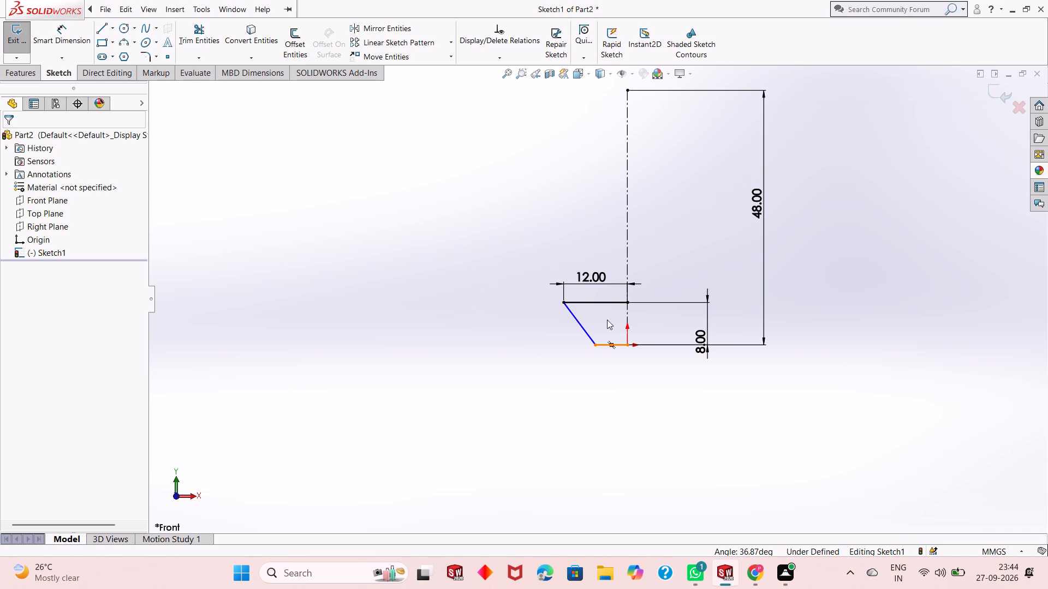
scroll(577, 370, "up", 1)
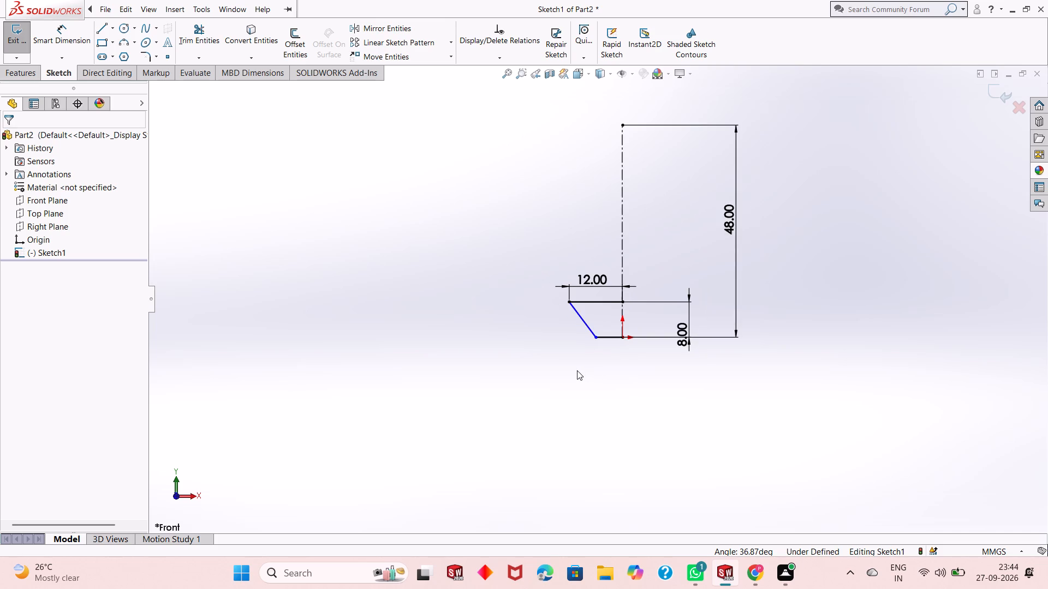
scroll(577, 370, "up", 1)
scroll(597, 251, "down", 1)
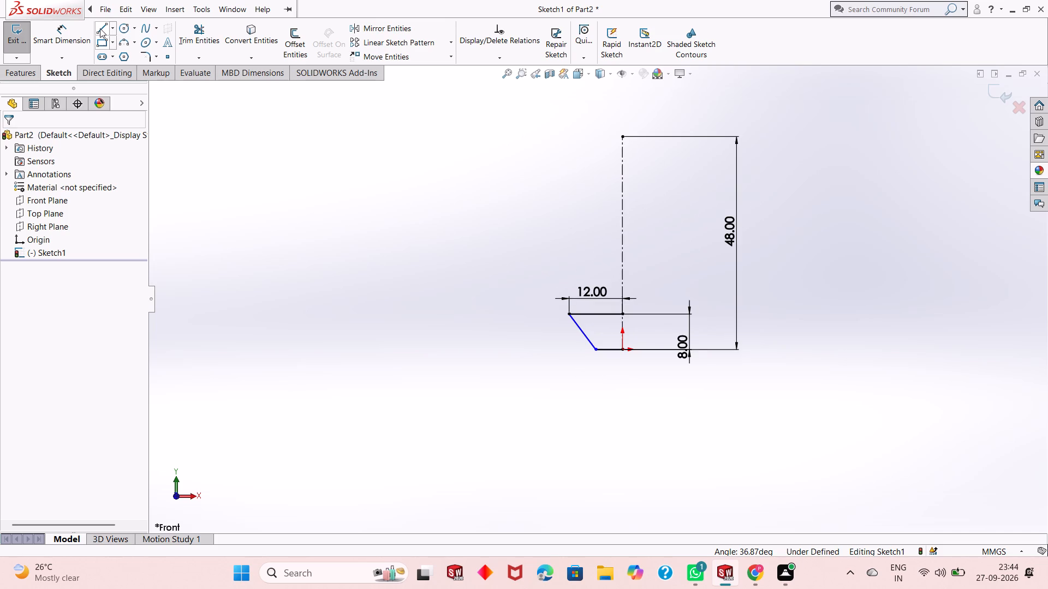
left_click(100, 28)
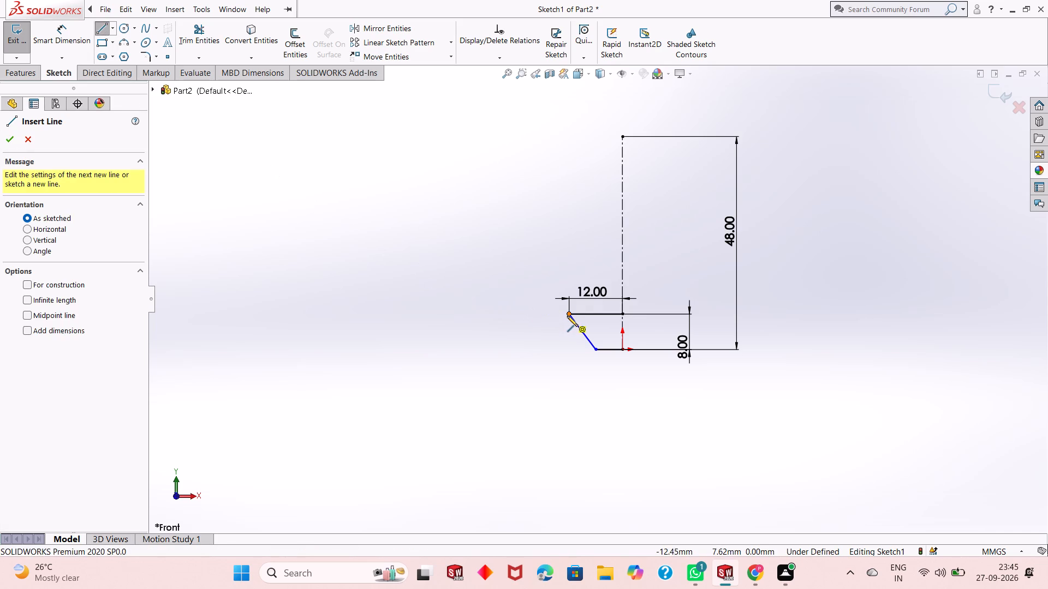
left_click(567, 316)
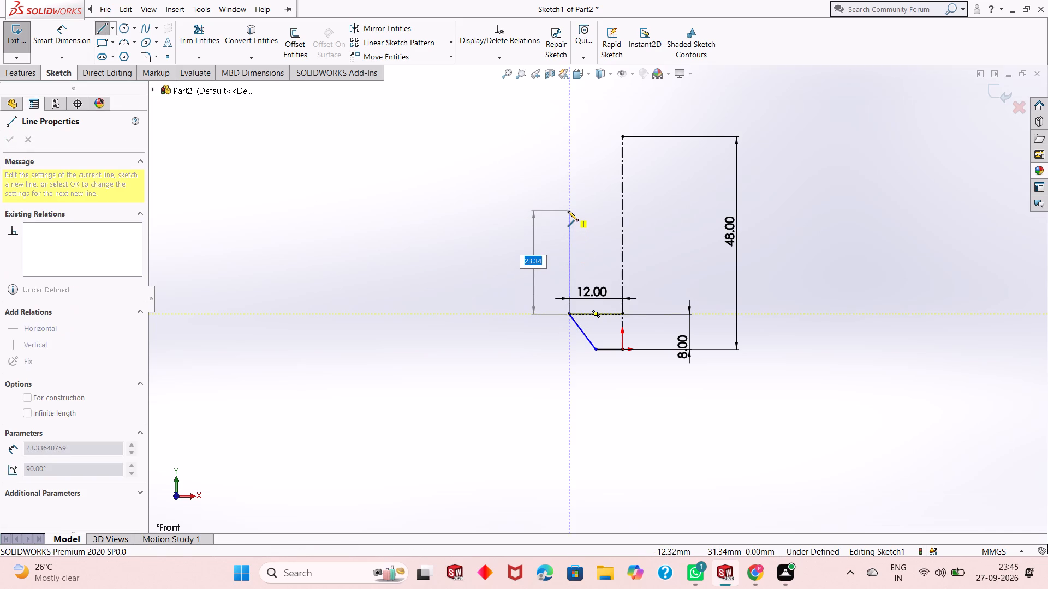
type("30")
key("Return")
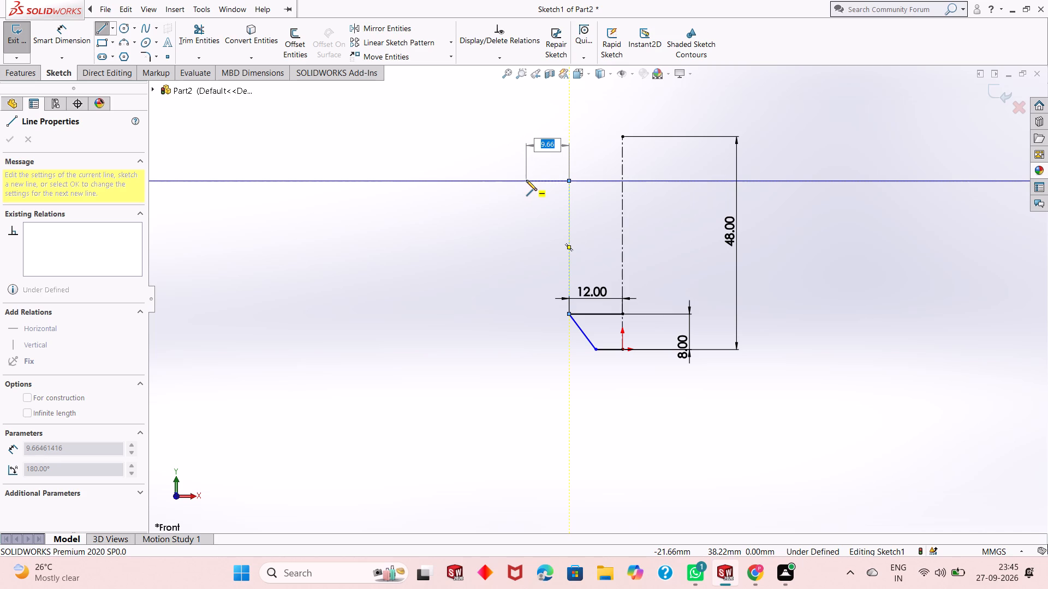
Sketch the flange outline from the vertical side's upper end: 6 mm horizontally outward, 5 mm up, and 6 mm back inward.
key("6")
key("Return")
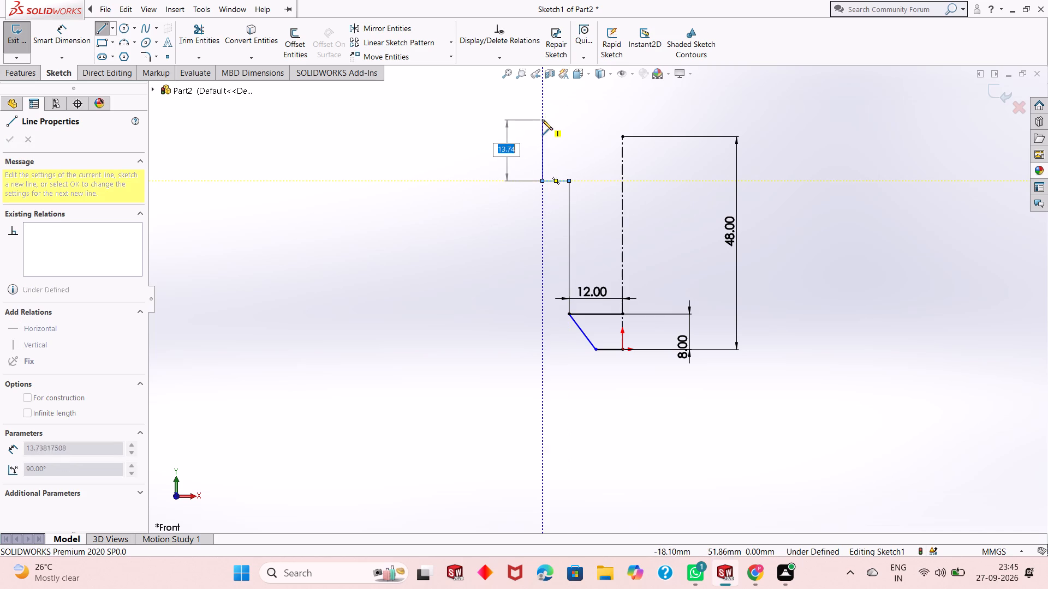
key("5")
key("Return")
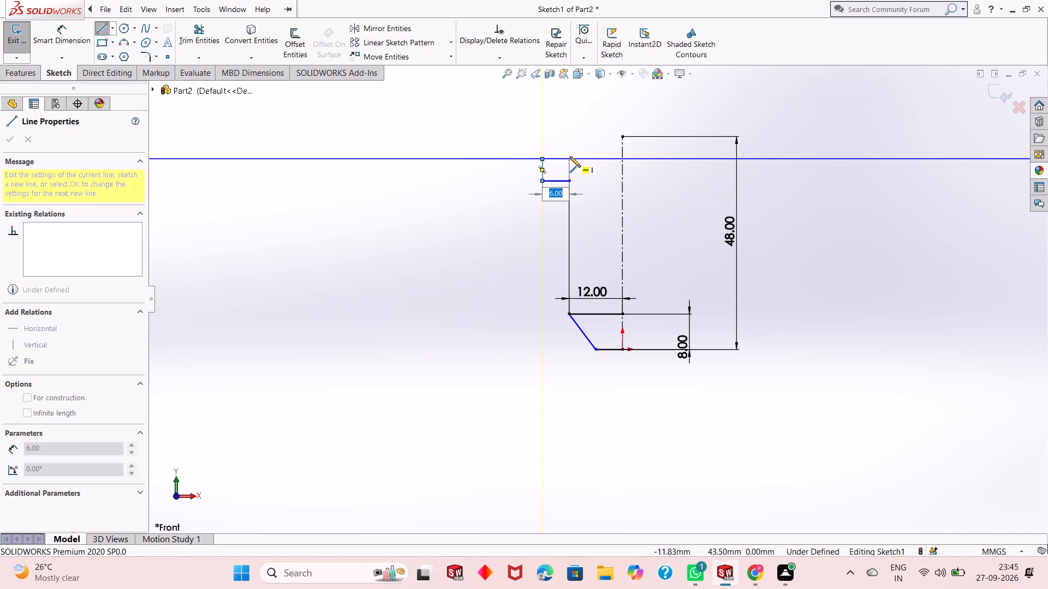
left_click(570, 157)
Continue the profile vertically to the height of the centerline's top, and horizontally to the centerline's upper endpoint.
left_click(569, 134)
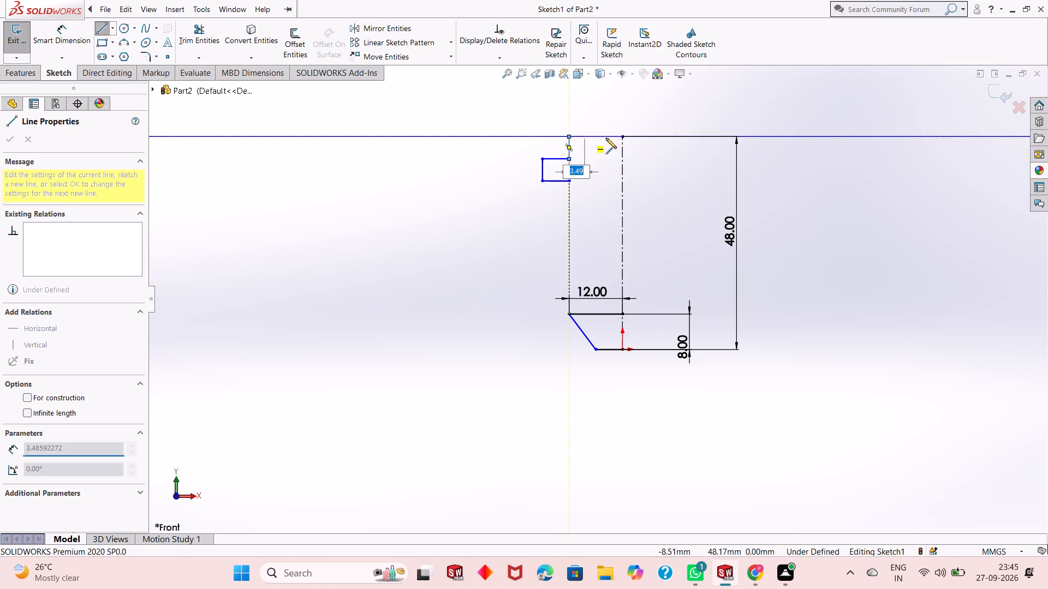
left_click(623, 138)
key("Escape")
key("Escape")
key("Escape")
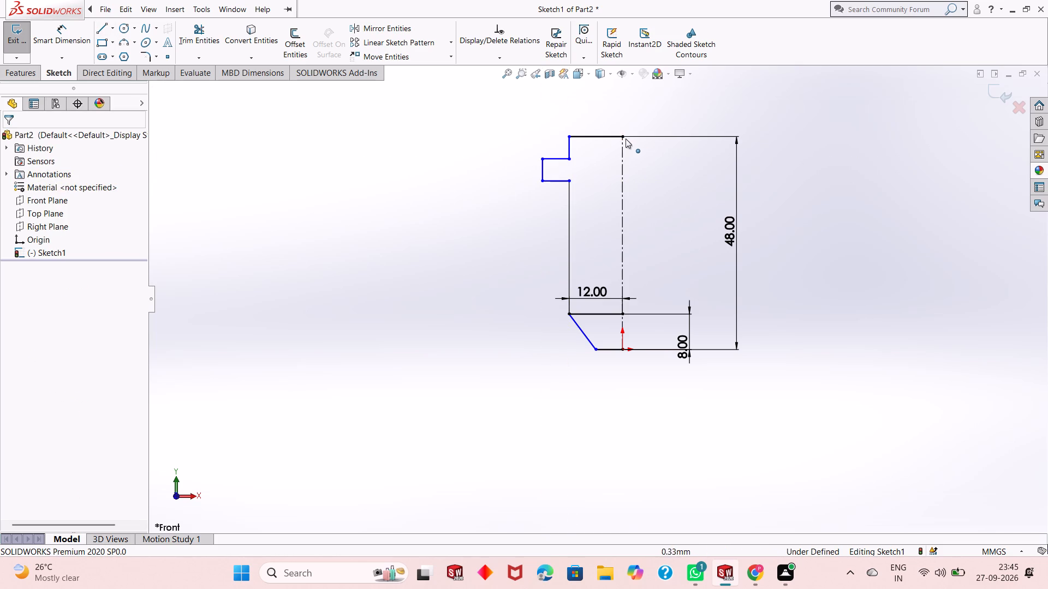
Dimension the profile's top horizontal line and the flange's outer vertical edge, keeping their drawn lengths.
left_click(57, 36)
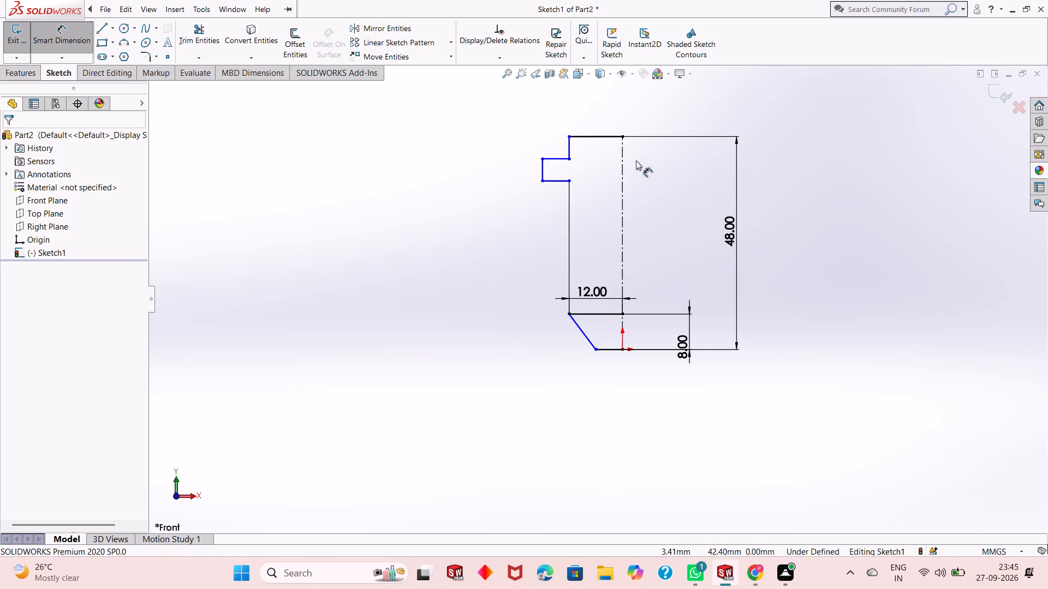
left_click(602, 139)
left_click(602, 118)
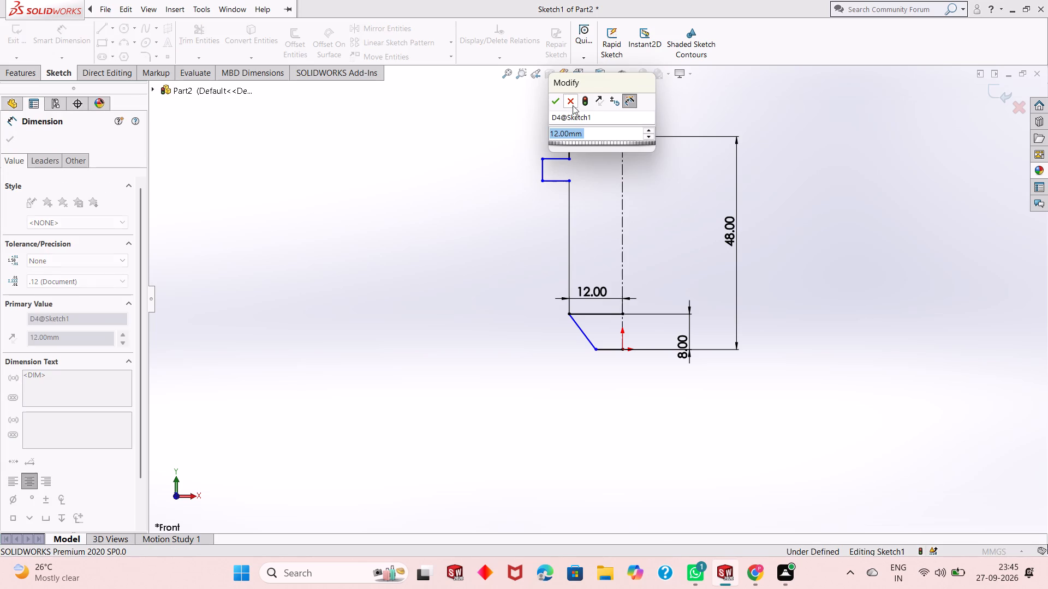
left_click(559, 99)
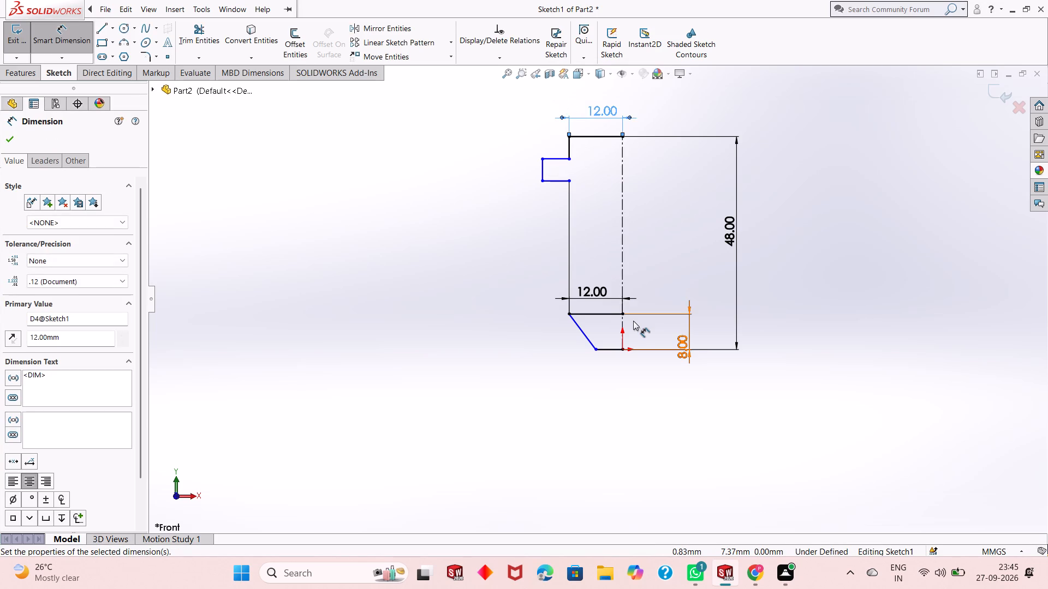
left_click(541, 169)
left_click(520, 171)
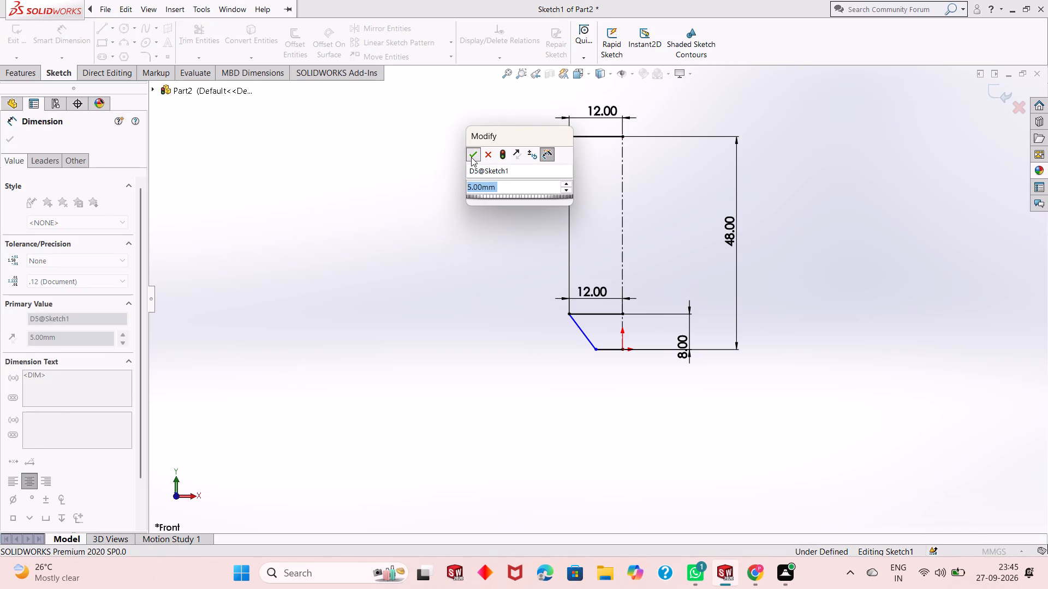
left_click(471, 157)
Dimension the long vertical side's length and the horizontal distance between the slanted line's endpoints, keeping the drawn values.
left_click(570, 230)
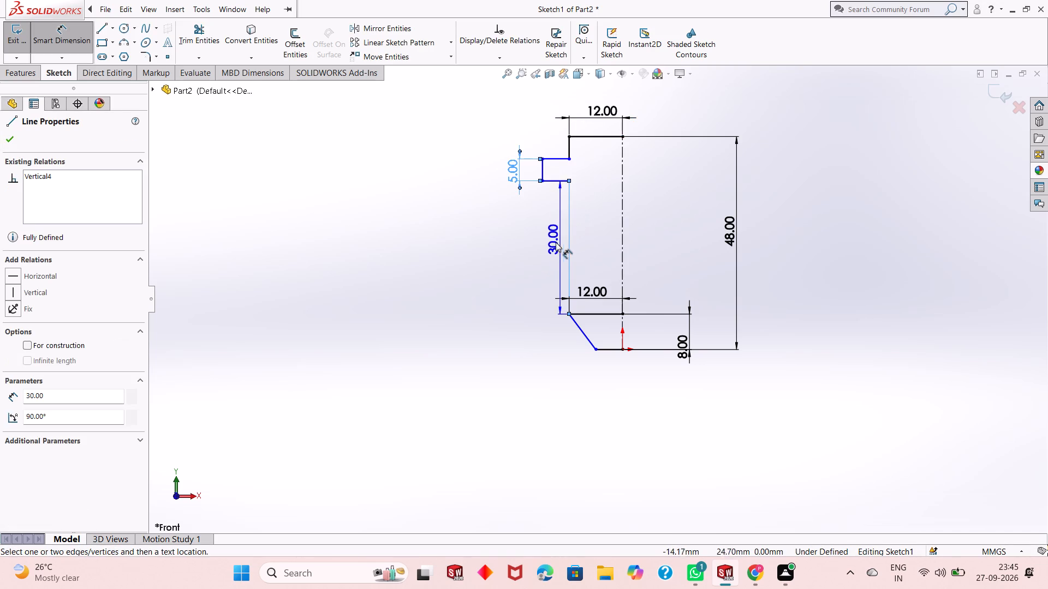
left_click(529, 257)
left_click(482, 239)
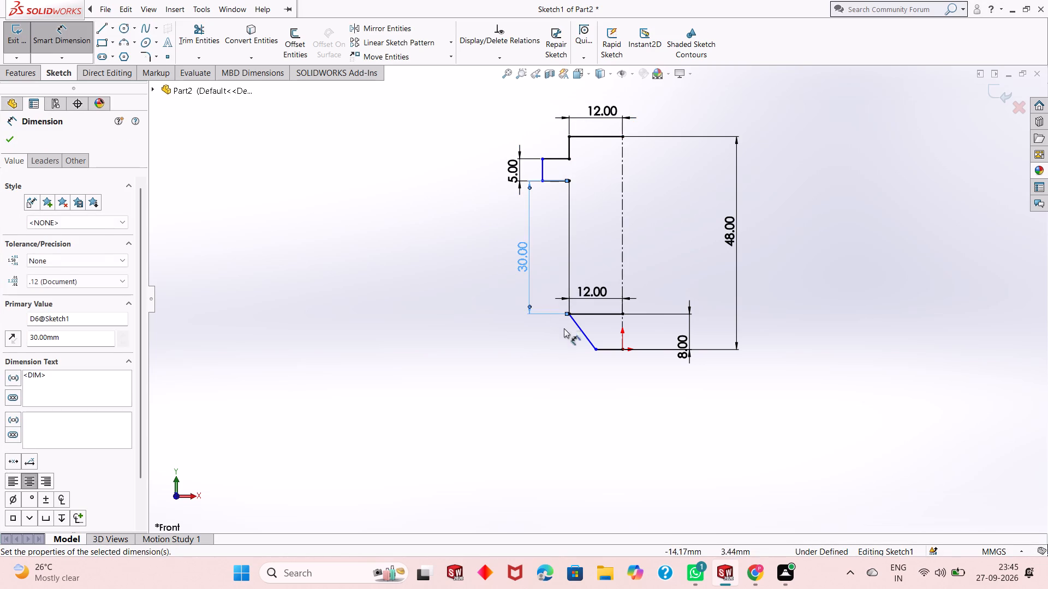
left_click(571, 315)
left_click(598, 351)
left_click(581, 374)
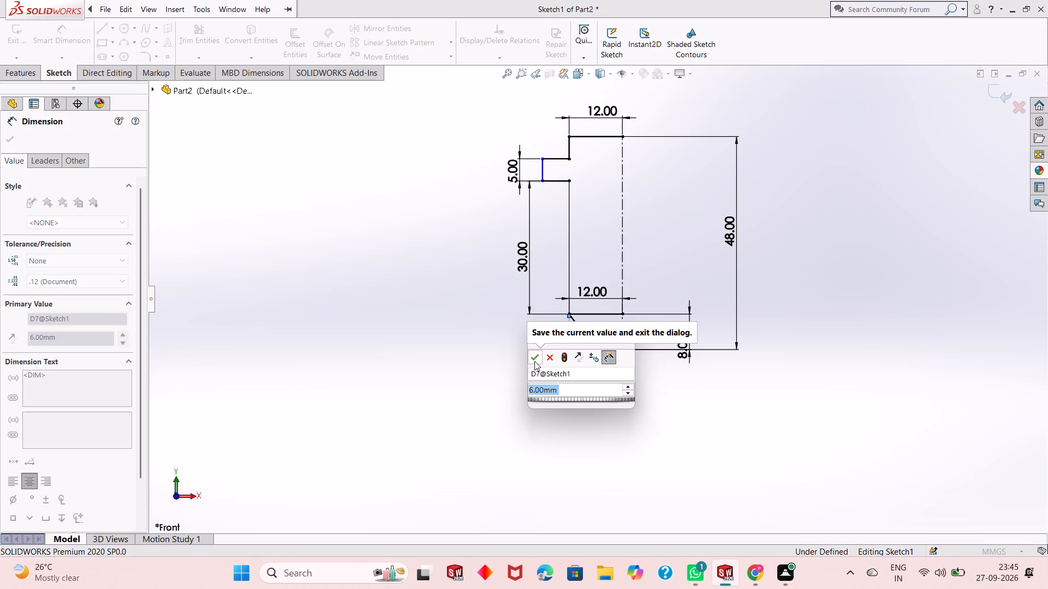
left_click(534, 361)
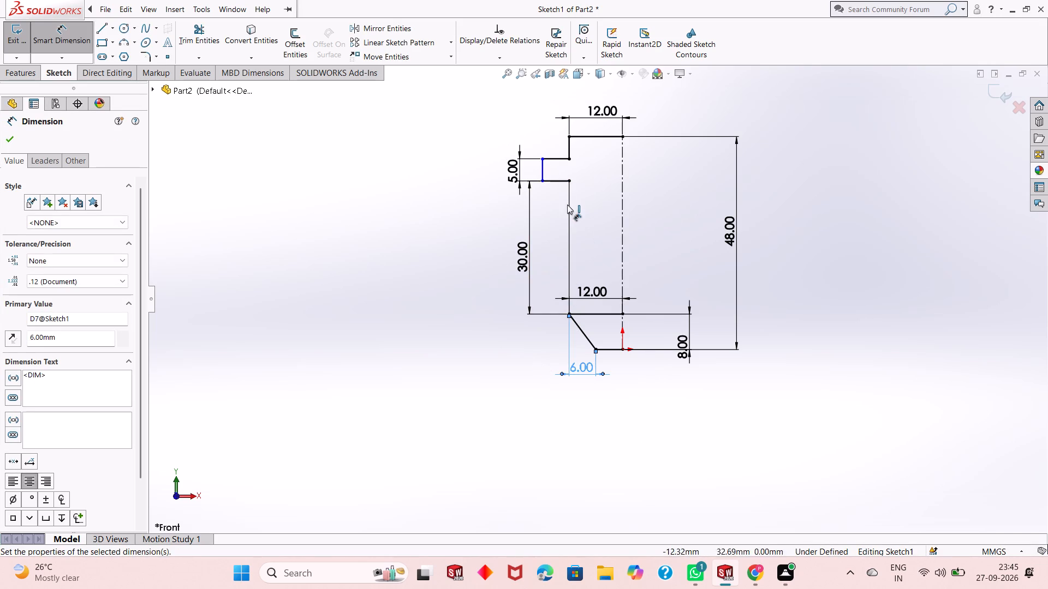
Dimension the length of the flange's upper horizontal line, keeping its drawn value.
left_click(559, 161)
left_click(559, 144)
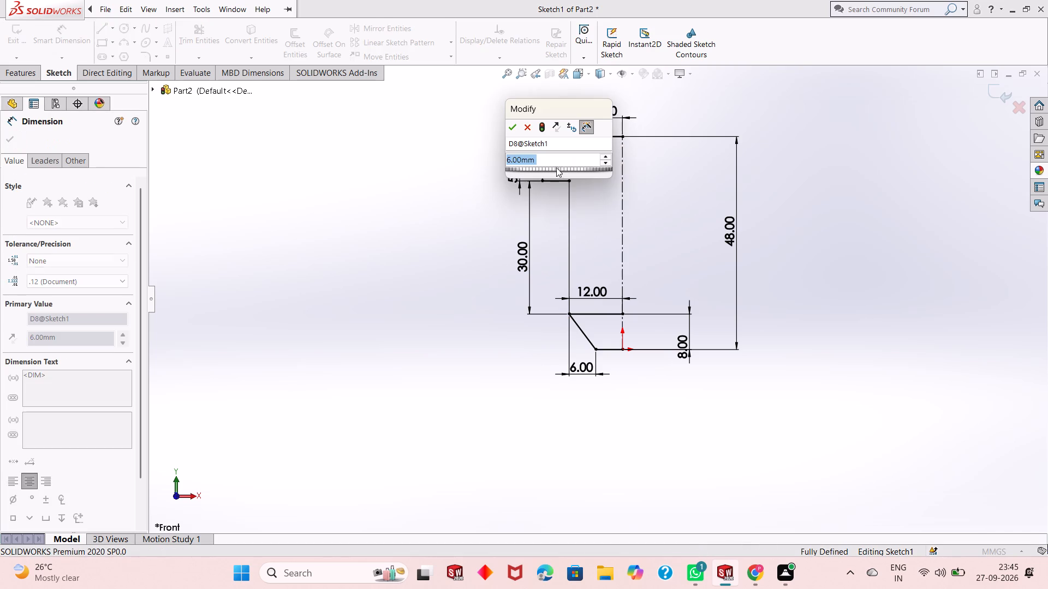
left_click(511, 128)
scroll(616, 263, "up", 1)
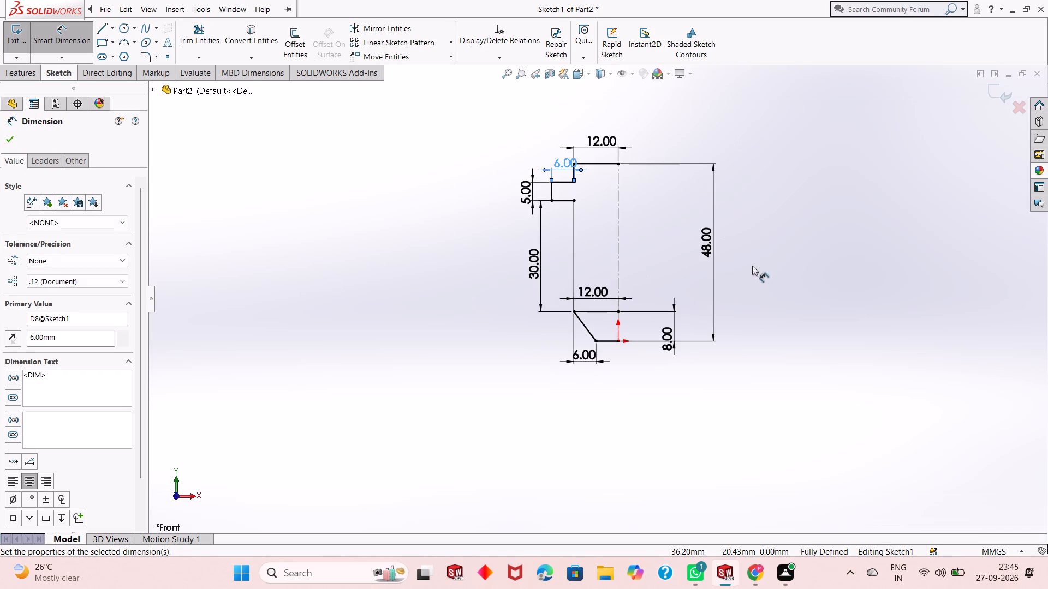
key("Escape")
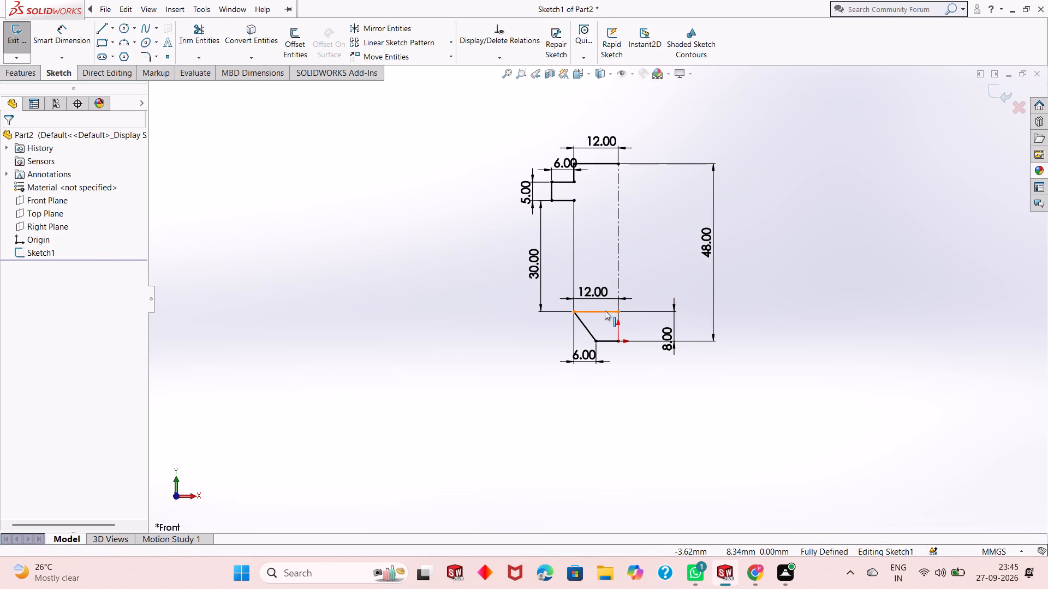
Delete the inner 12 mm horizontal line between the slanted line's upper end and the centerline.
left_click(605, 310)
right_click(631, 366)
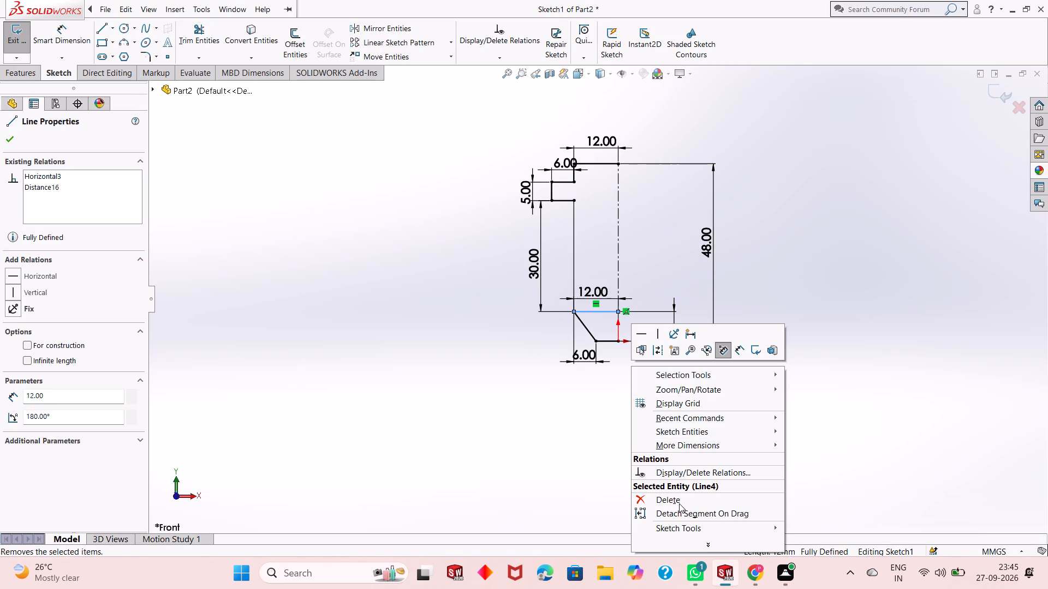
left_click(679, 503)
left_click(459, 287)
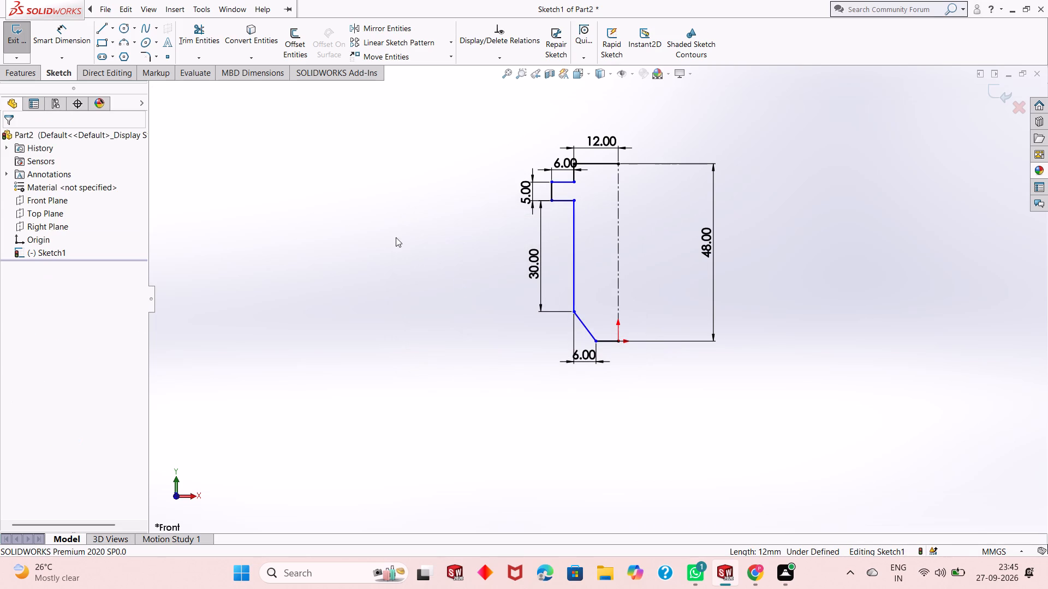
Dimension the vertical distance between the slanted line's two endpoints, keeping the drawn value.
left_click(49, 39)
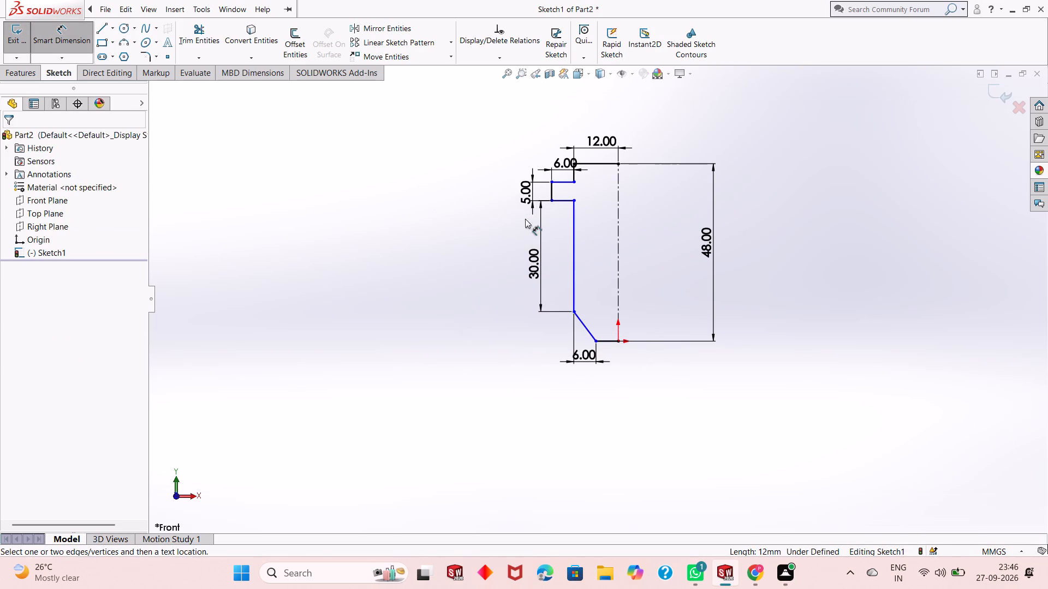
scroll(613, 313, "down", 4)
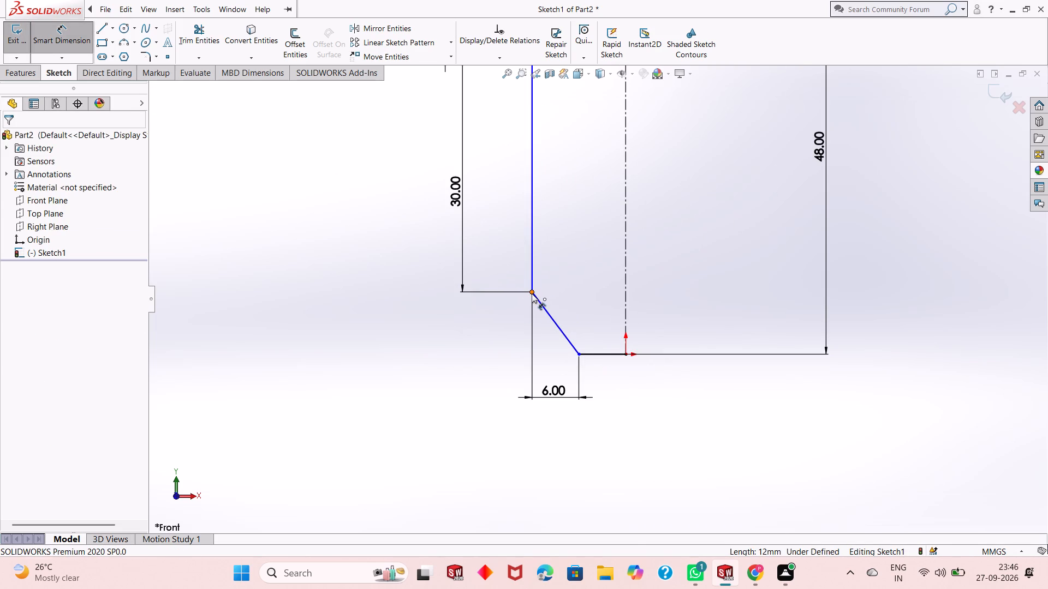
left_click(532, 293)
left_click(580, 354)
left_click(475, 335)
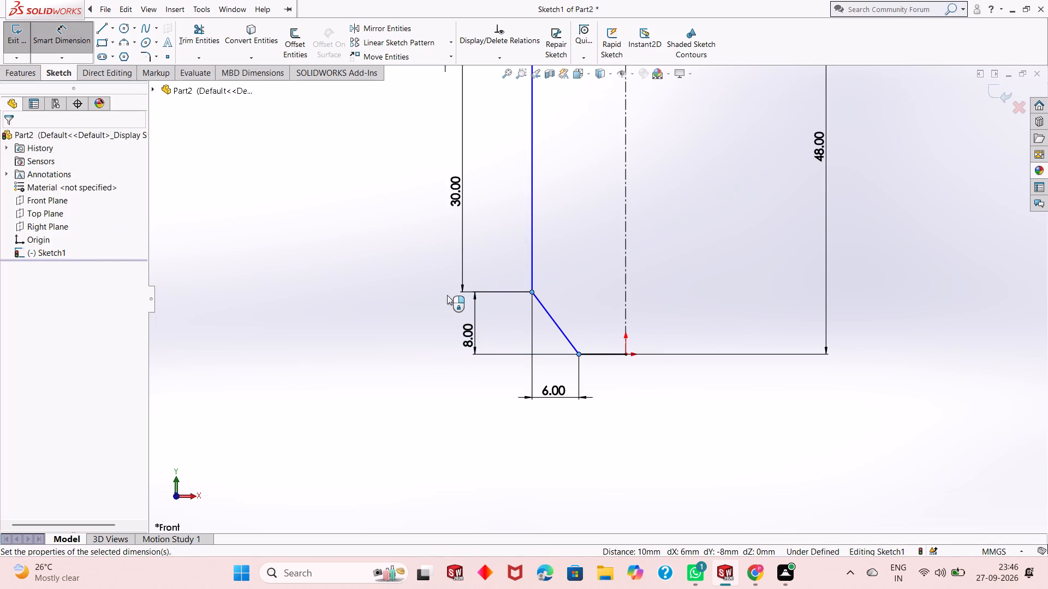
left_click(430, 324)
Dimension the length of the short base line at the origin, keeping its drawn value.
scroll(560, 378, "up", 3)
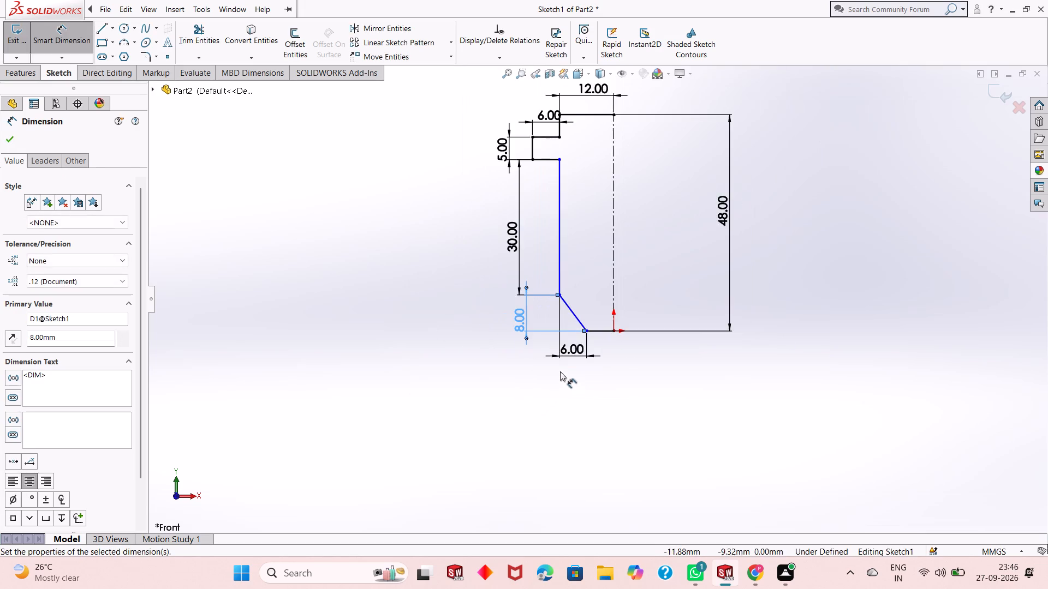
scroll(560, 370, "up", 1)
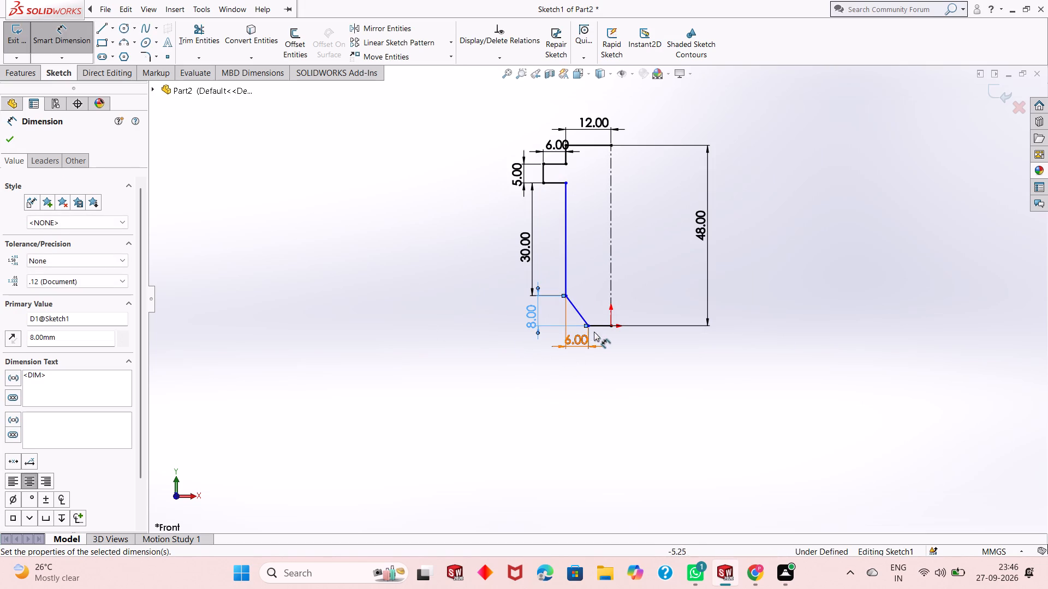
left_click(600, 325)
left_click(602, 374)
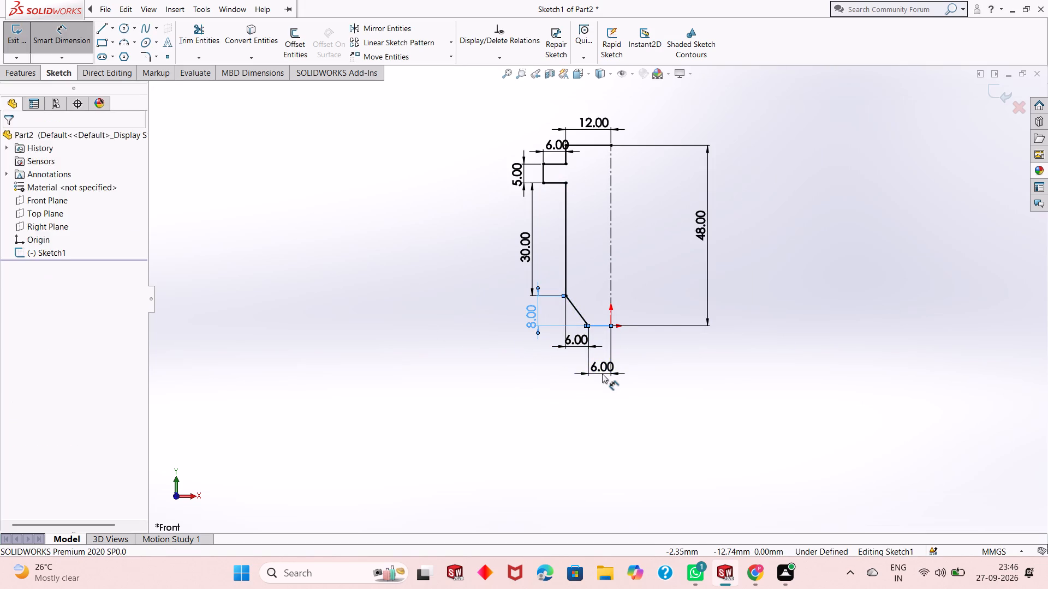
left_click(553, 356)
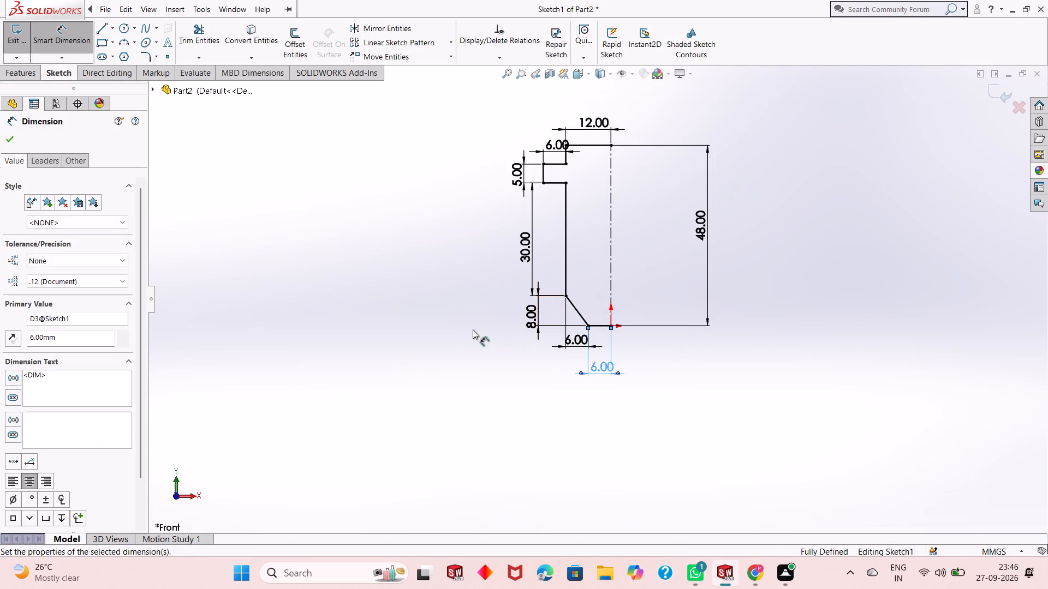
right_click(378, 293)
left_click(412, 326)
Revolve the half-profile 360 degrees about the vertical centerline as a solid boss, letting the open sketch be closed automatically.
scroll(580, 263, "up", 1)
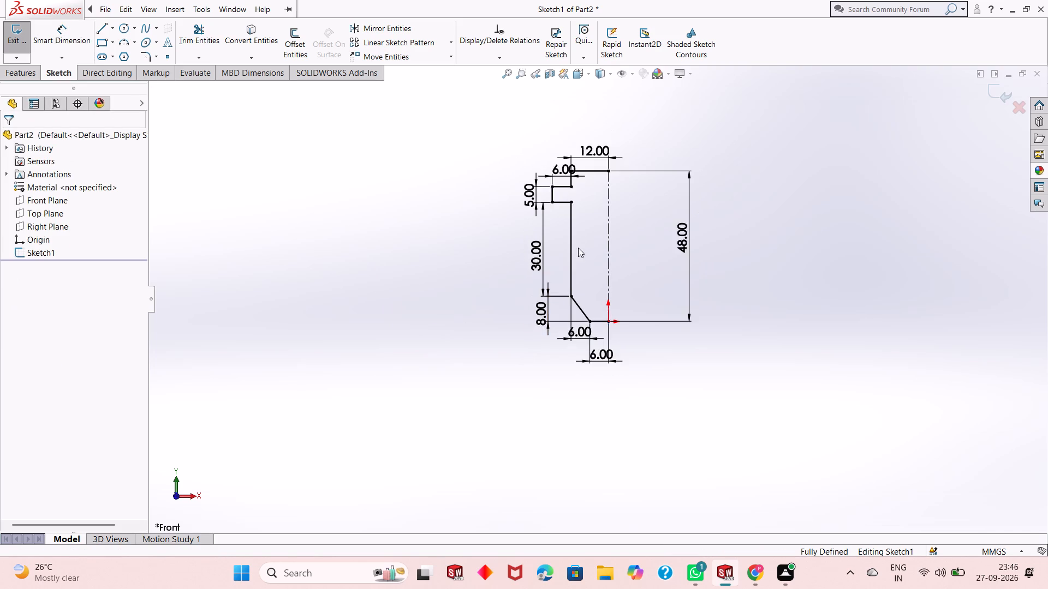
scroll(578, 242, "down", 1)
left_click(29, 76)
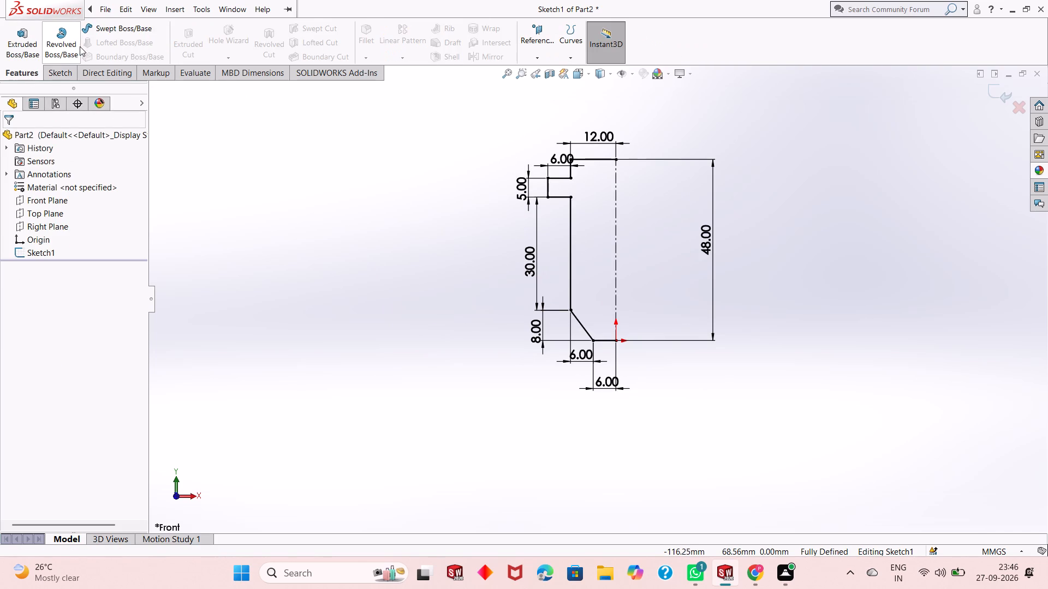
left_click(72, 47)
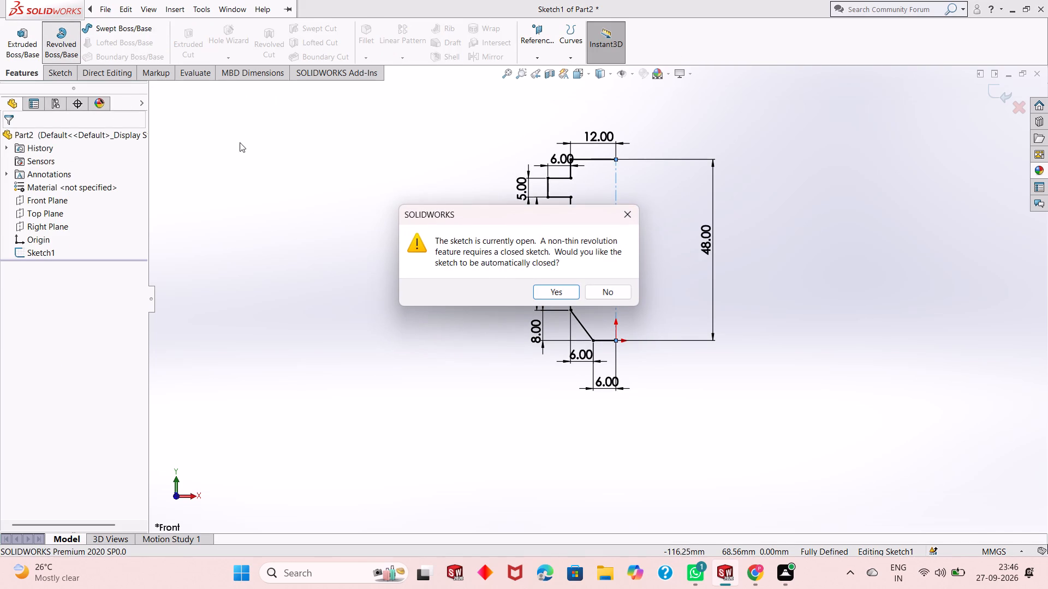
left_click(545, 289)
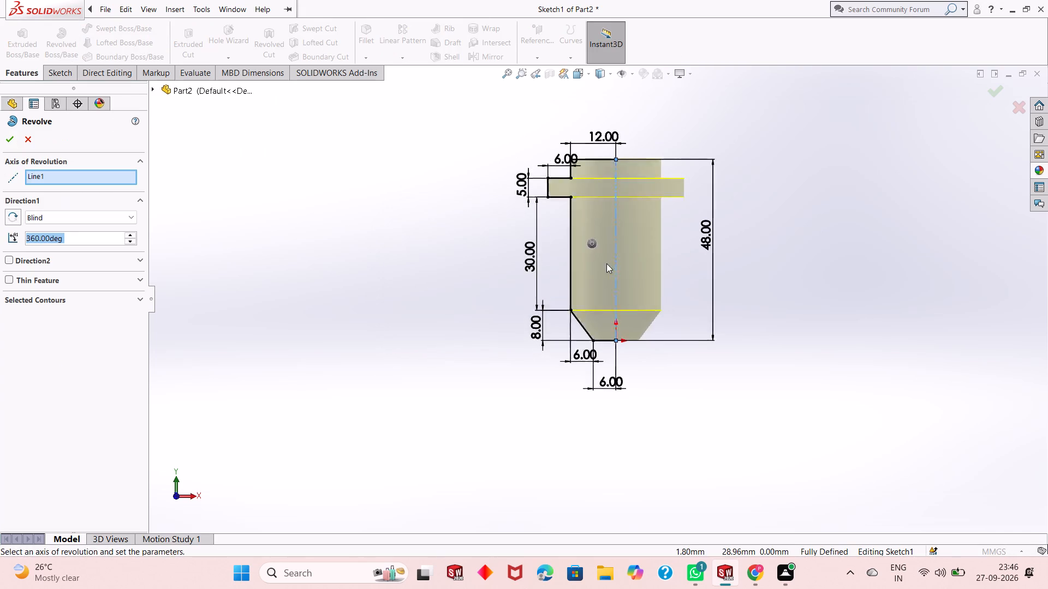
left_click(10, 143)
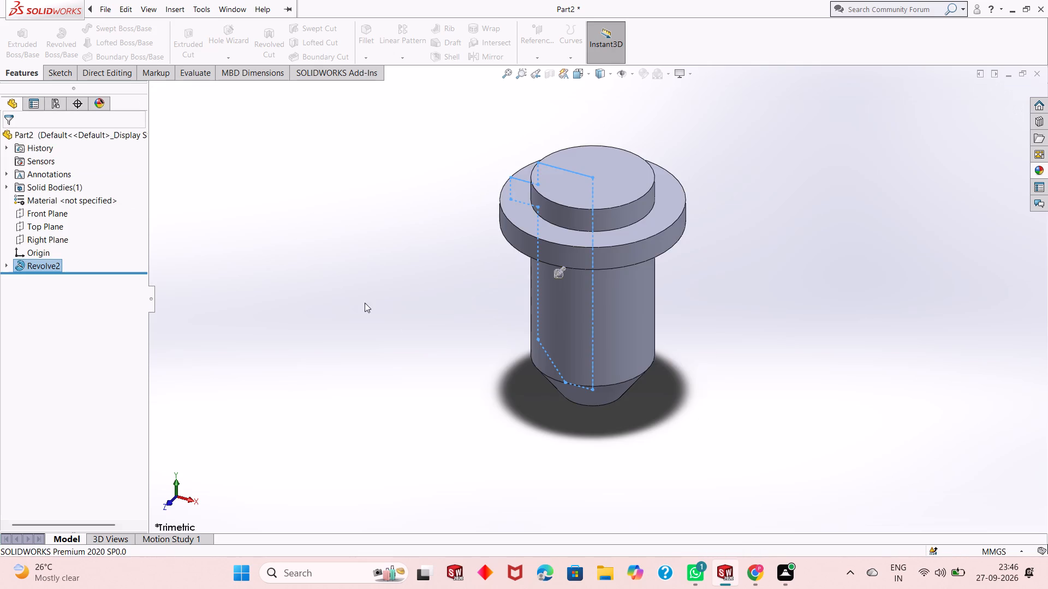
Open a new sketch on the pin's flat circular top face and view it face-on.
middle_click_drag(460, 347, 468, 302)
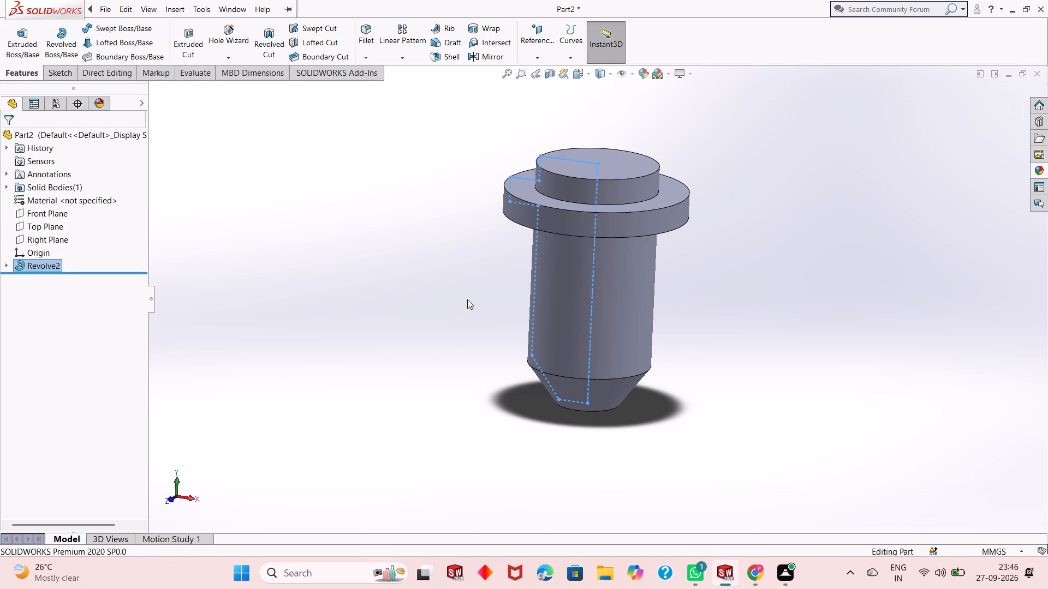
left_click(497, 387)
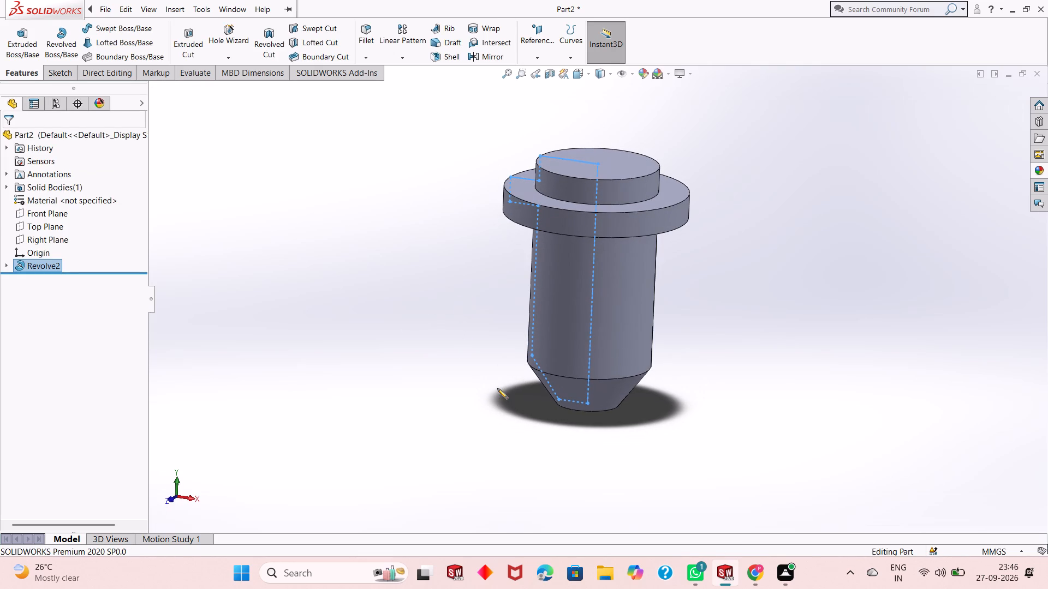
scroll(576, 361, "up", 1)
scroll(603, 209, "down", 2)
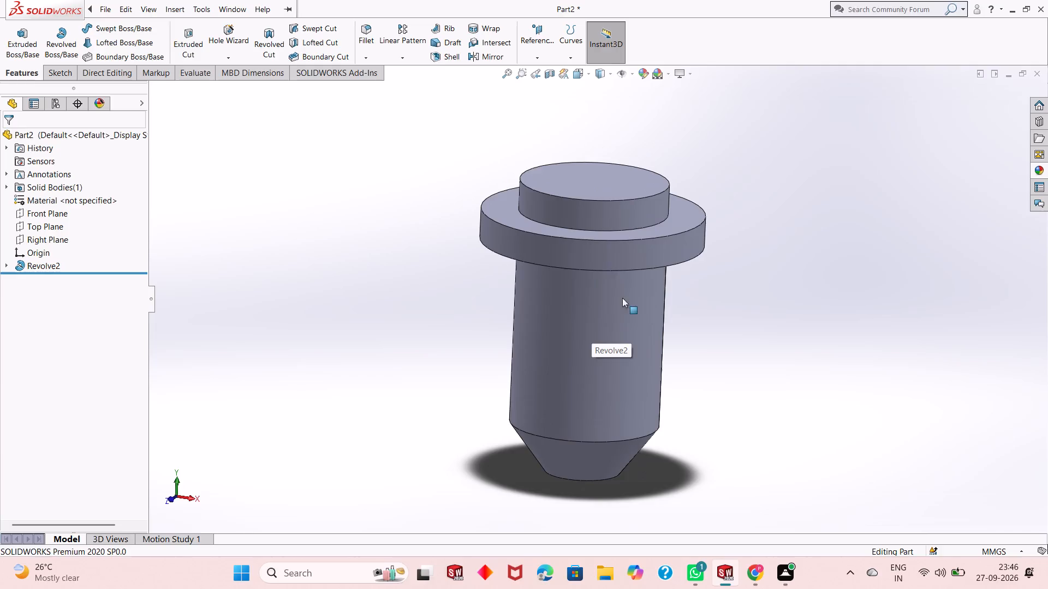
left_click(608, 180)
left_click(656, 152)
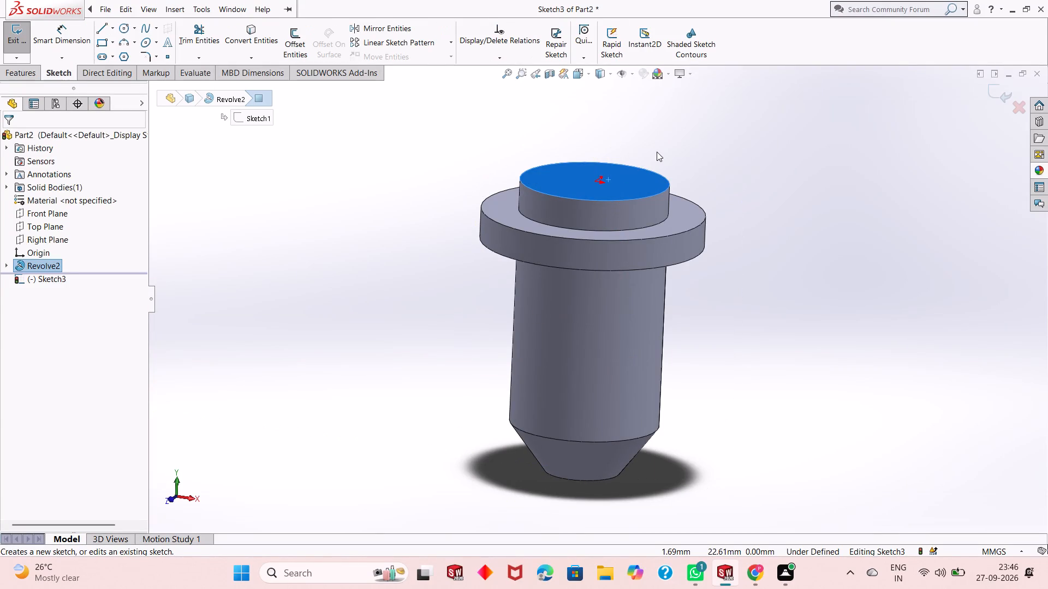
key("ctrl+8")
key("Escape")
scroll(715, 250, "up", 1)
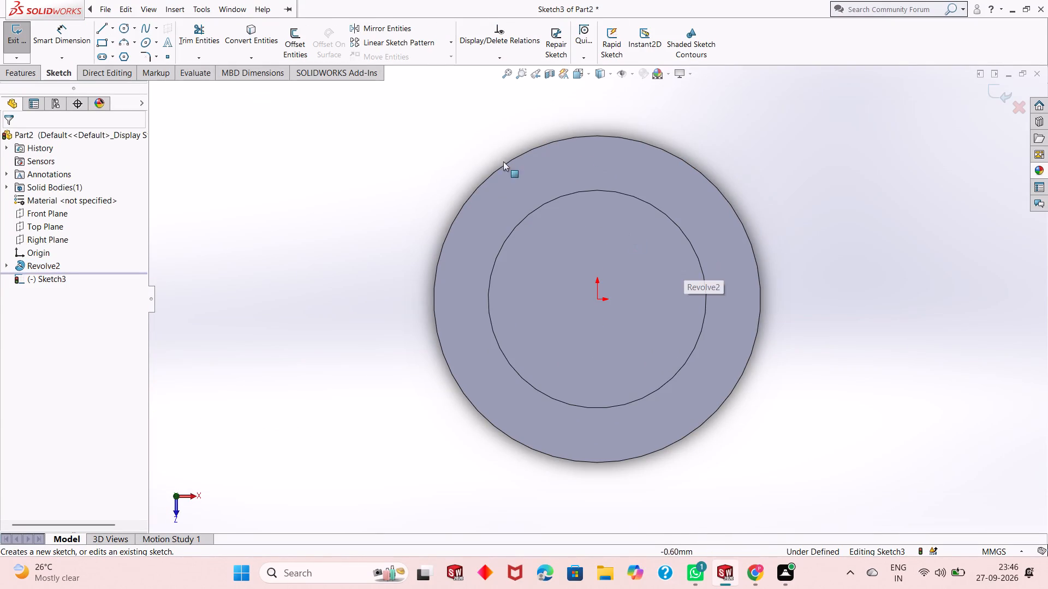
Sketch a circle about 12.2 mm in diameter centred on the origin of the pin's top face.
left_click(124, 29)
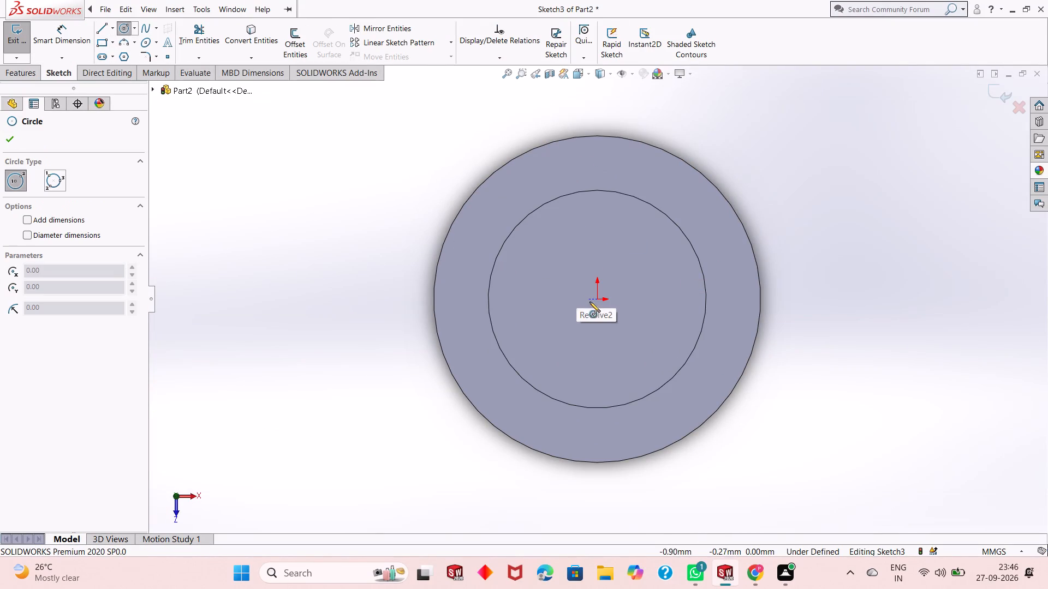
left_click(596, 300)
left_click(615, 247)
right_click(130, 172)
right_click(200, 179)
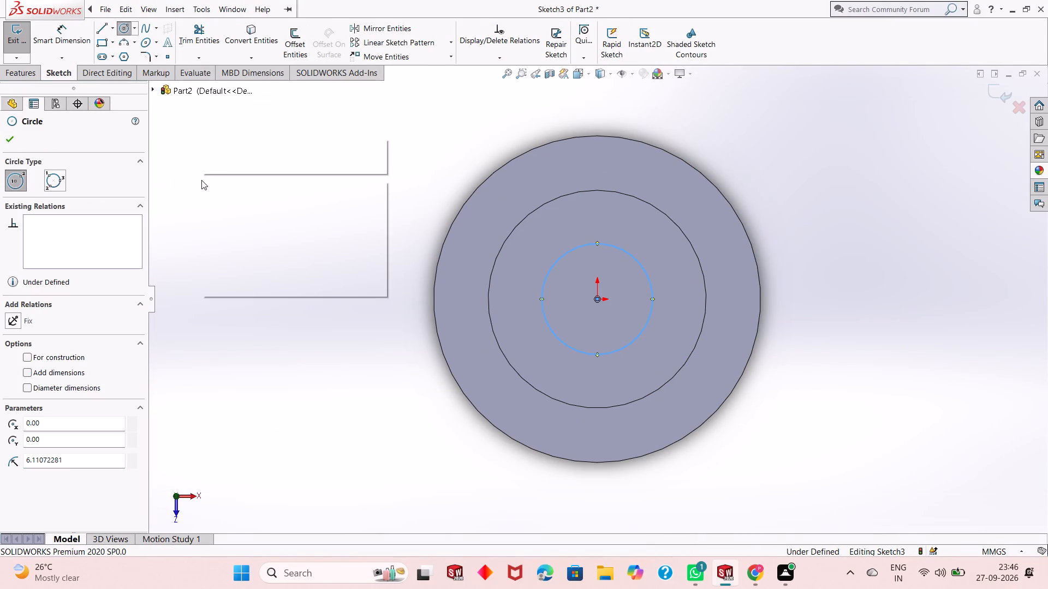
left_click(241, 191)
Dimension the circle's diameter on the top face as 12 mm.
left_click(75, 35)
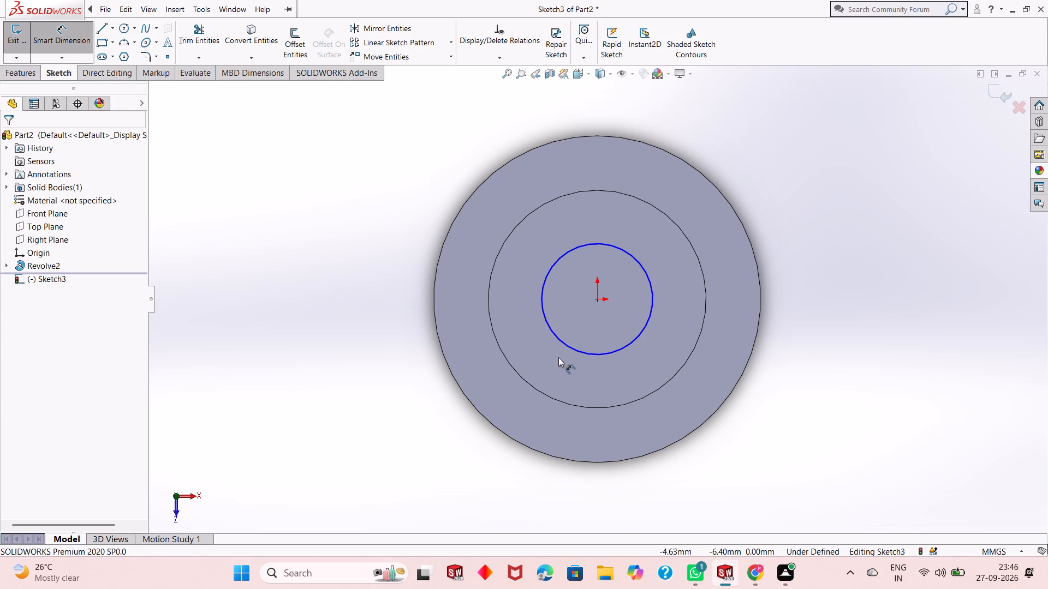
left_click(569, 349)
left_click(371, 440)
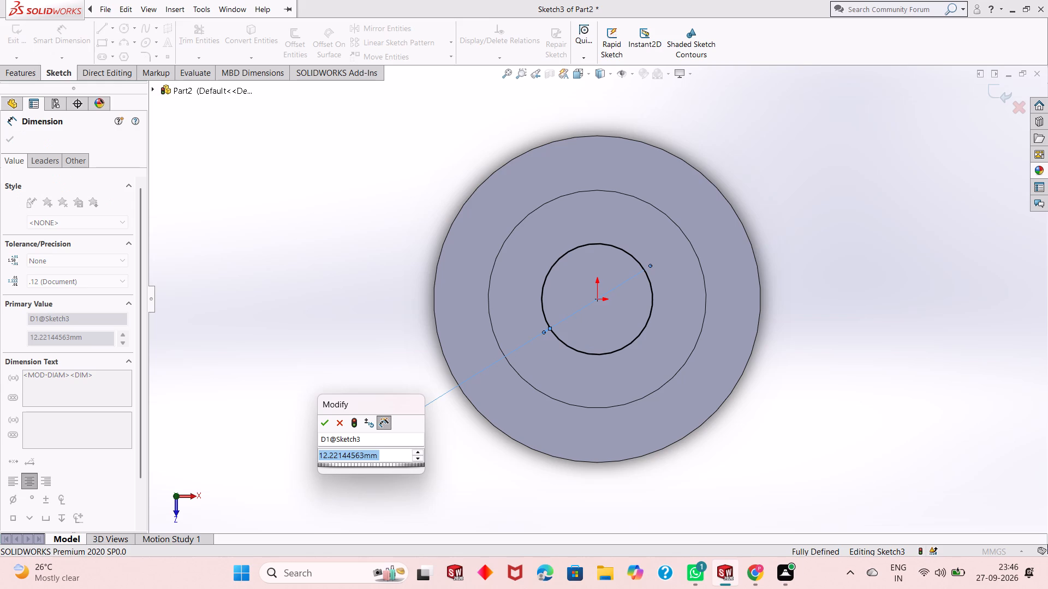
type("12")
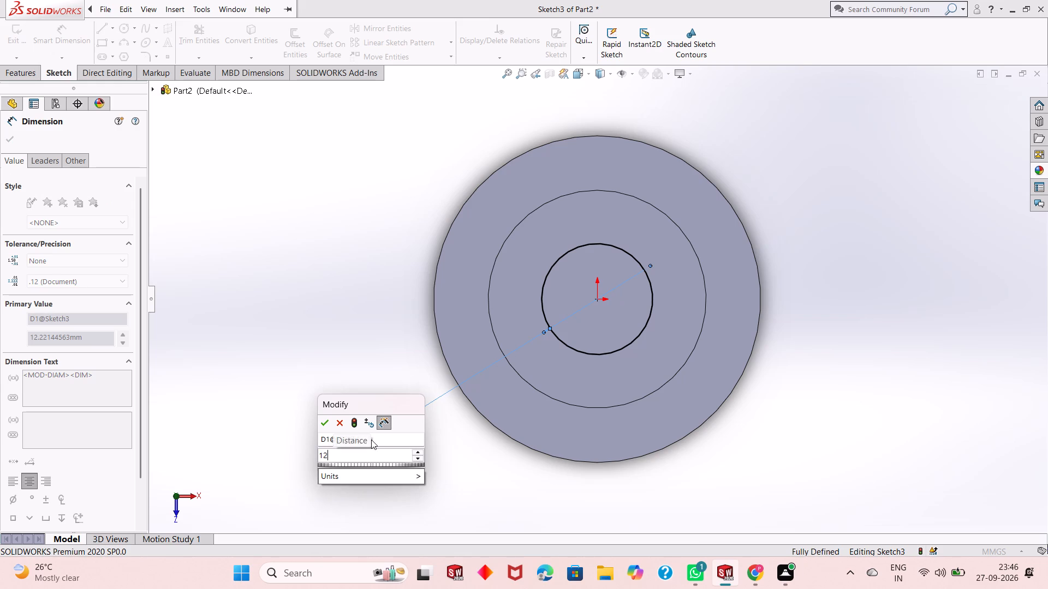
key("Return")
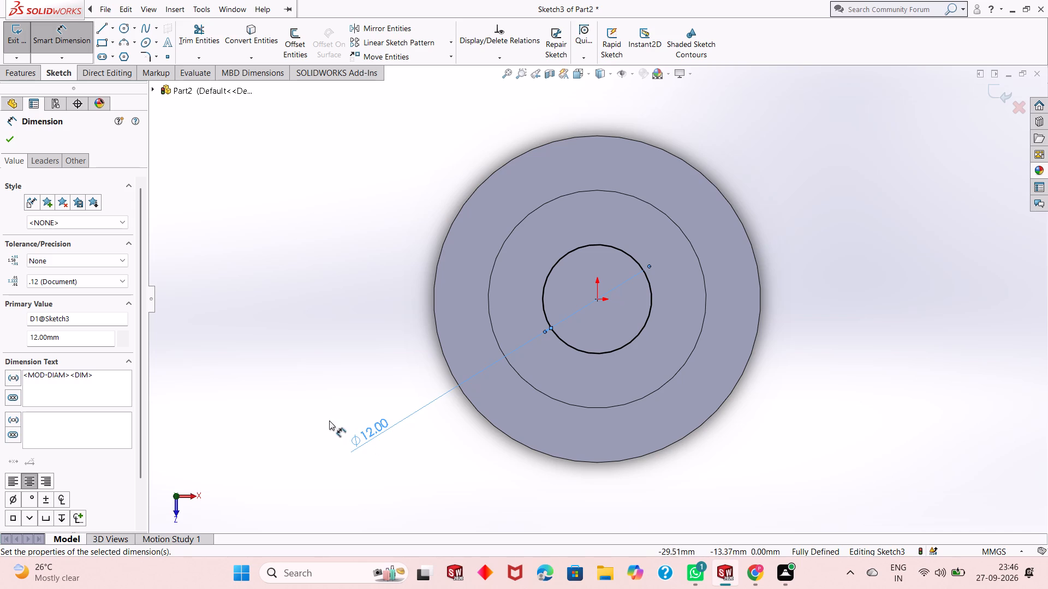
left_click(9, 136)
Cut-extrude the 12 mm circle blind into the pin's top face to a final depth of 1 mm.
left_click(38, 75)
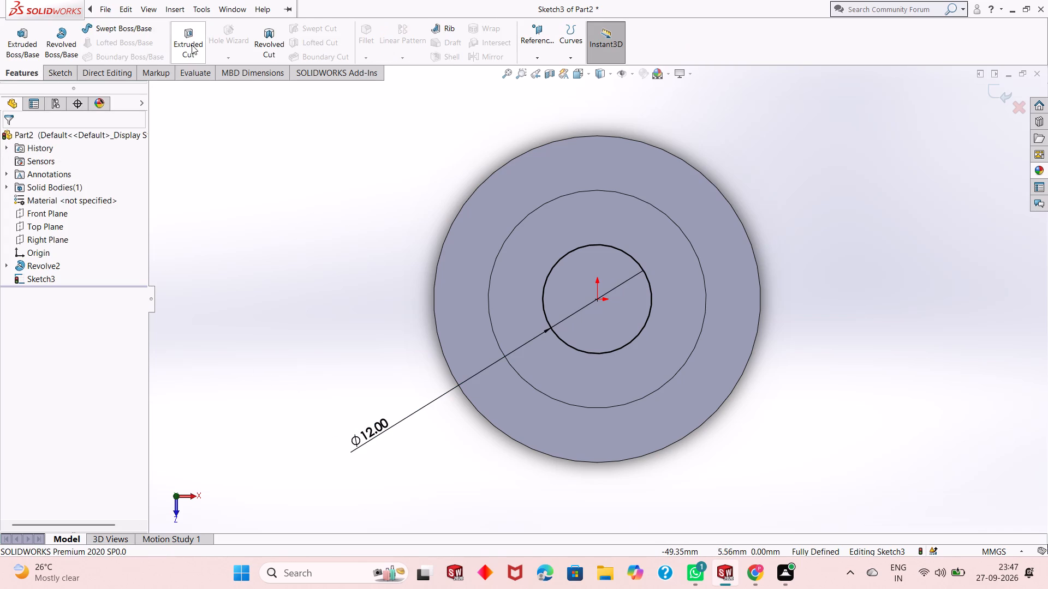
left_click(192, 45)
middle_click_drag(610, 441, 624, 330)
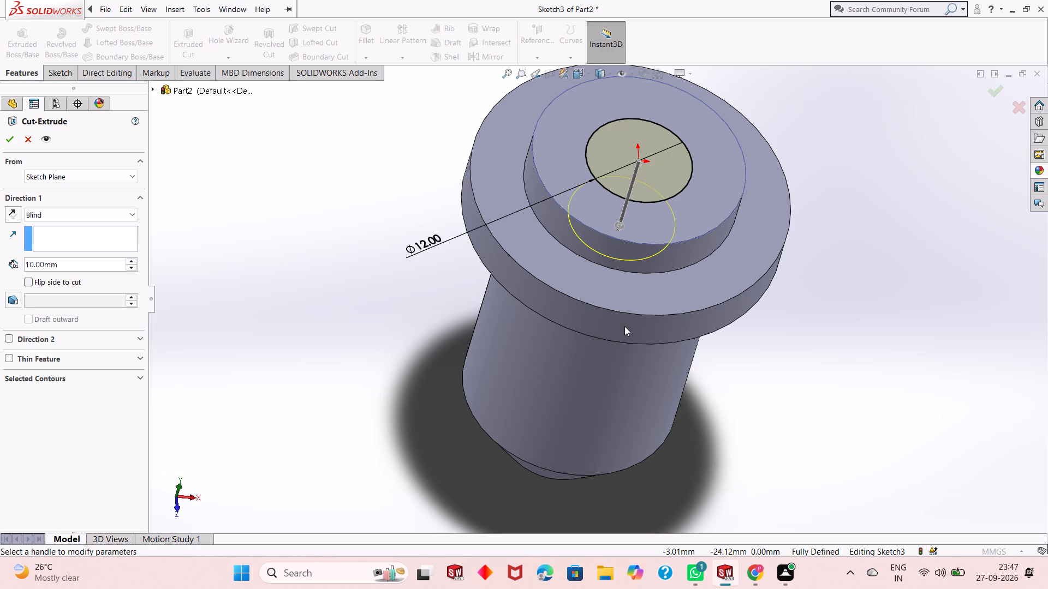
double_click(104, 266)
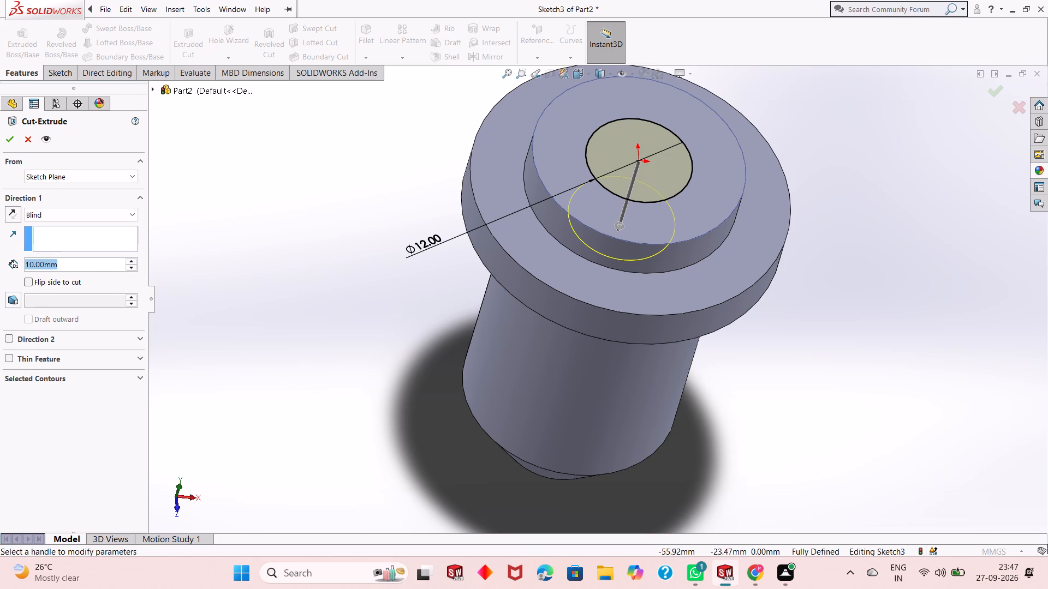
key("5")
key("Return")
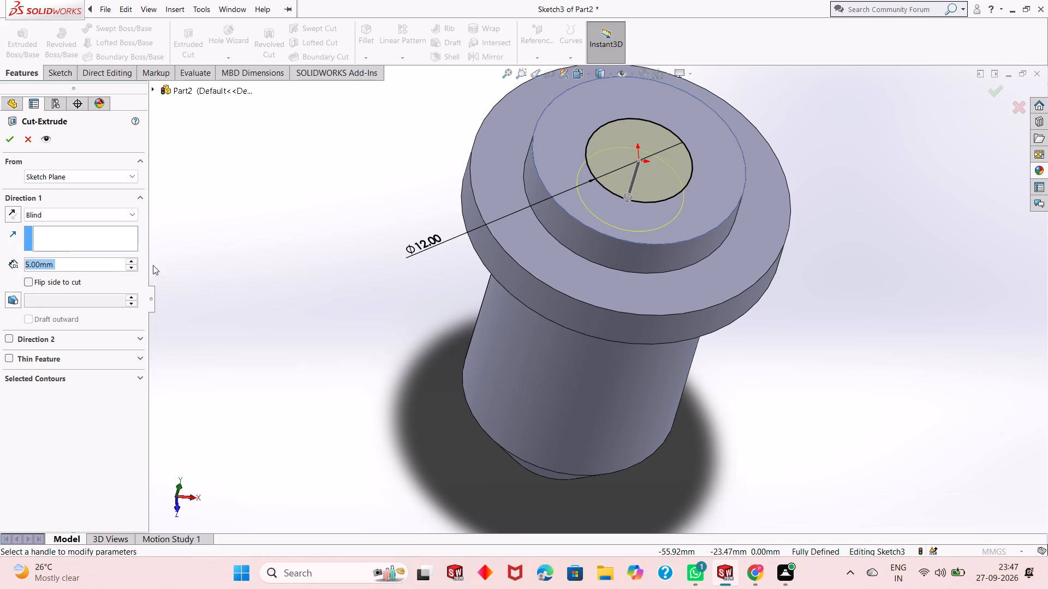
middle_click_drag(310, 406, 296, 367)
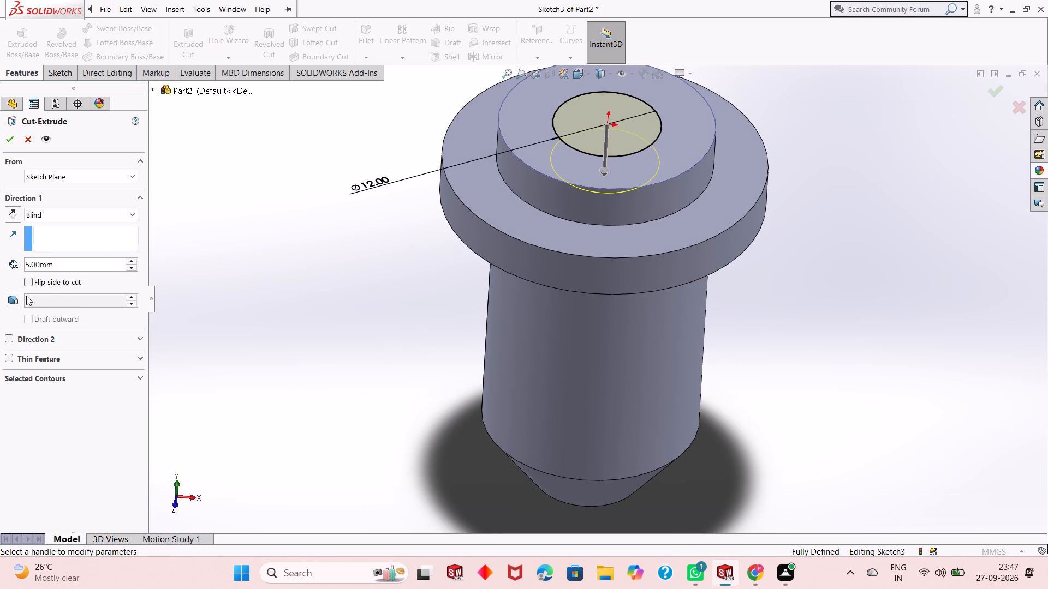
double_click(51, 264)
key("2")
key("Return")
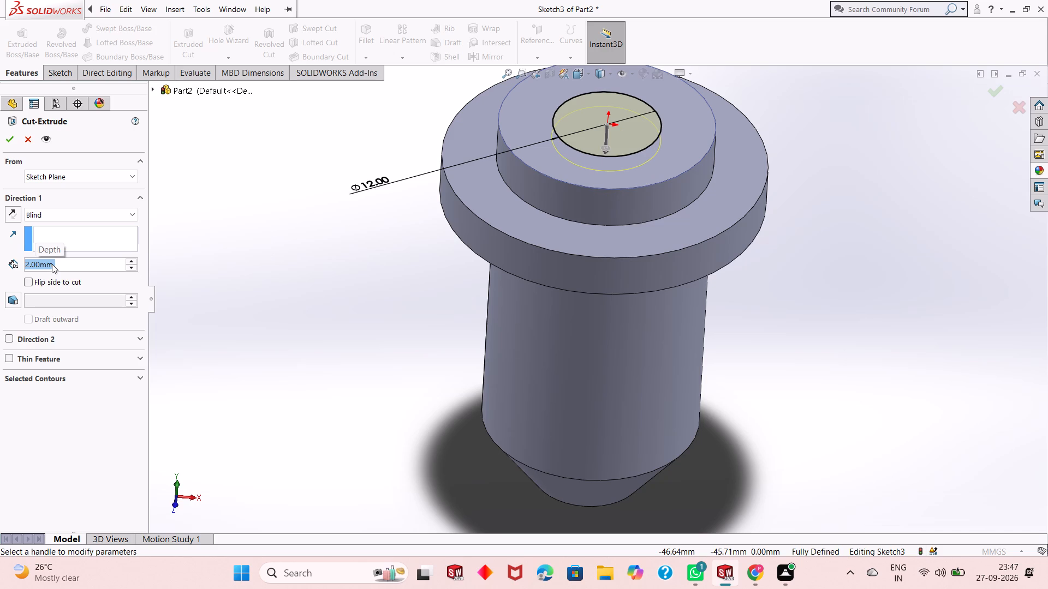
triple_click(52, 264)
key("1")
key("Return")
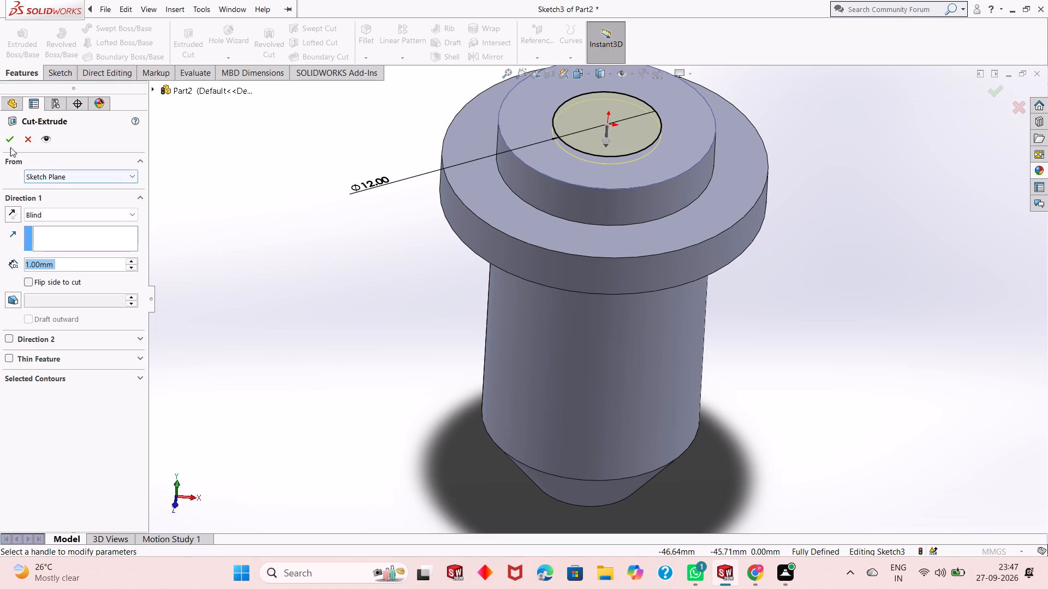
left_click(8, 143)
left_click(349, 271)
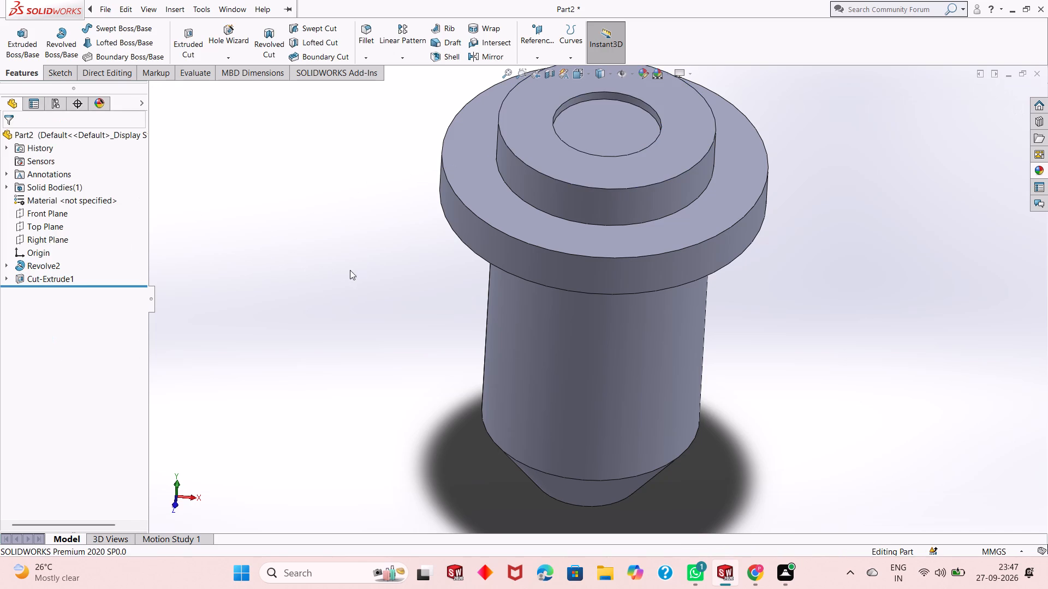
Open a new sketch on the floor of the shallow circular recess and view it face-on.
left_click(616, 123)
left_click(664, 92)
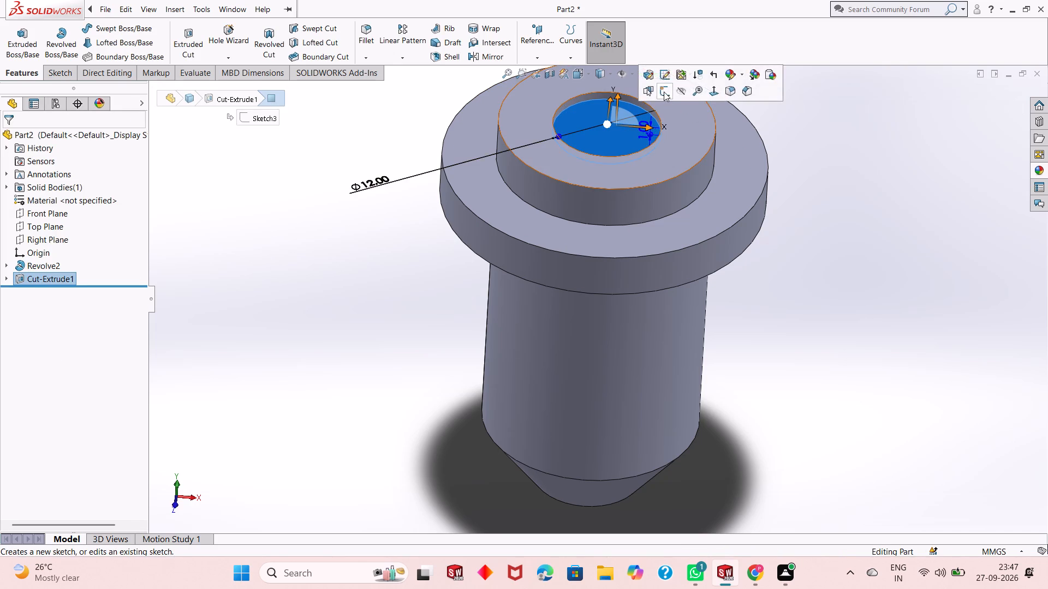
key("ctrl+8")
key("Escape")
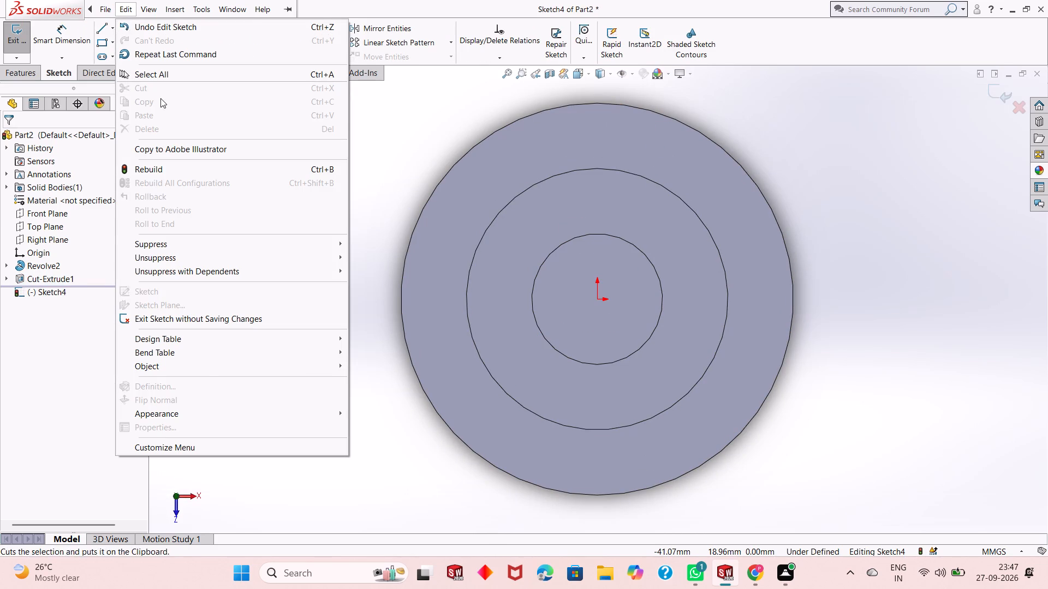
key("Escape")
Sketch a circle about 8 mm in diameter centred on the origin, inside the recess outline.
left_click(126, 30)
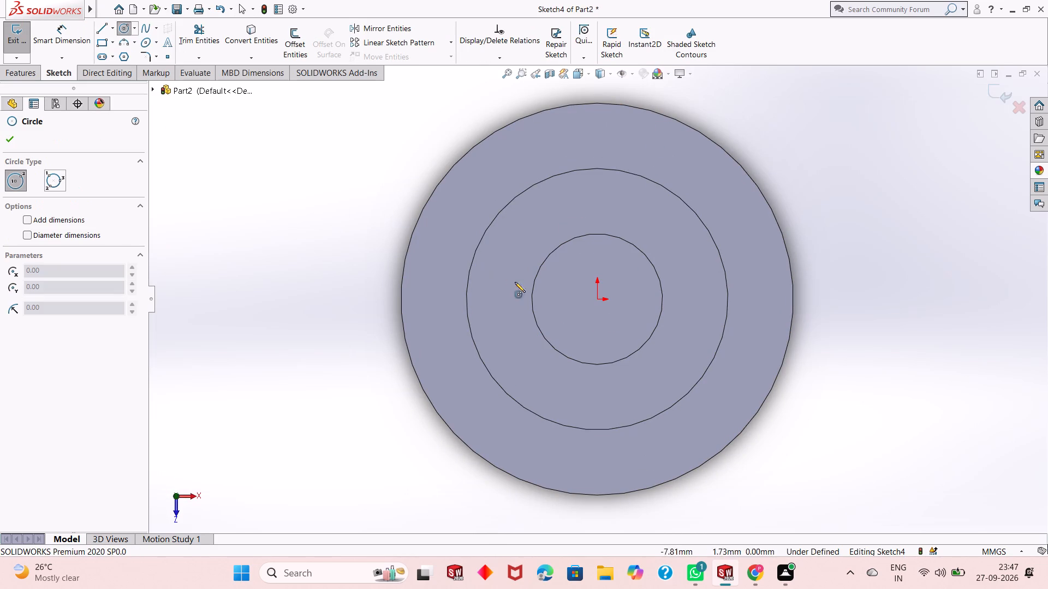
left_click(597, 299)
left_click(613, 259)
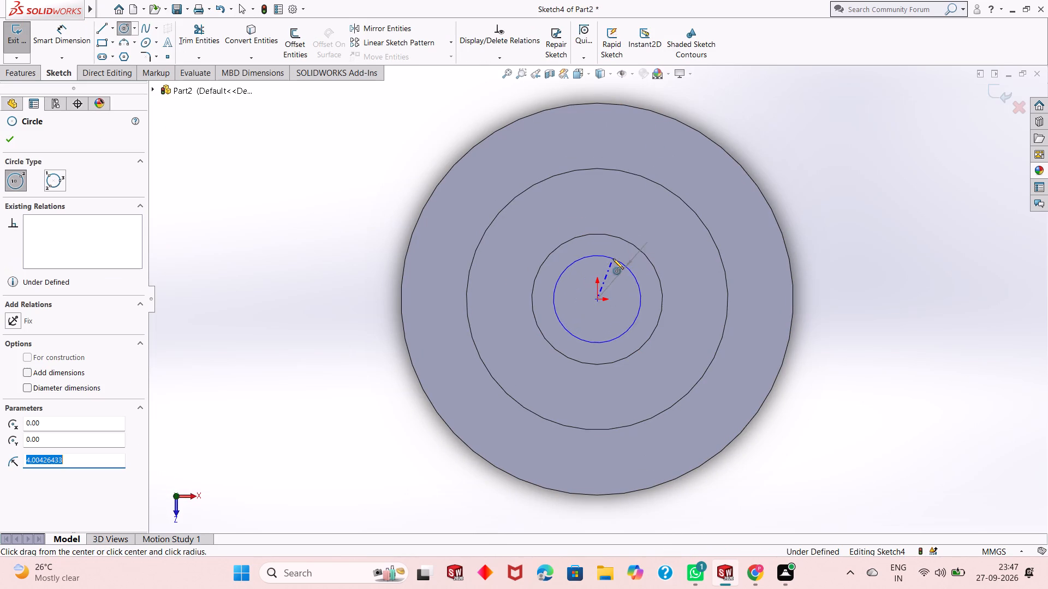
right_click(257, 241)
left_click(280, 250)
Dimension the inner circle's diameter on the recess floor as 10 mm.
left_click(61, 38)
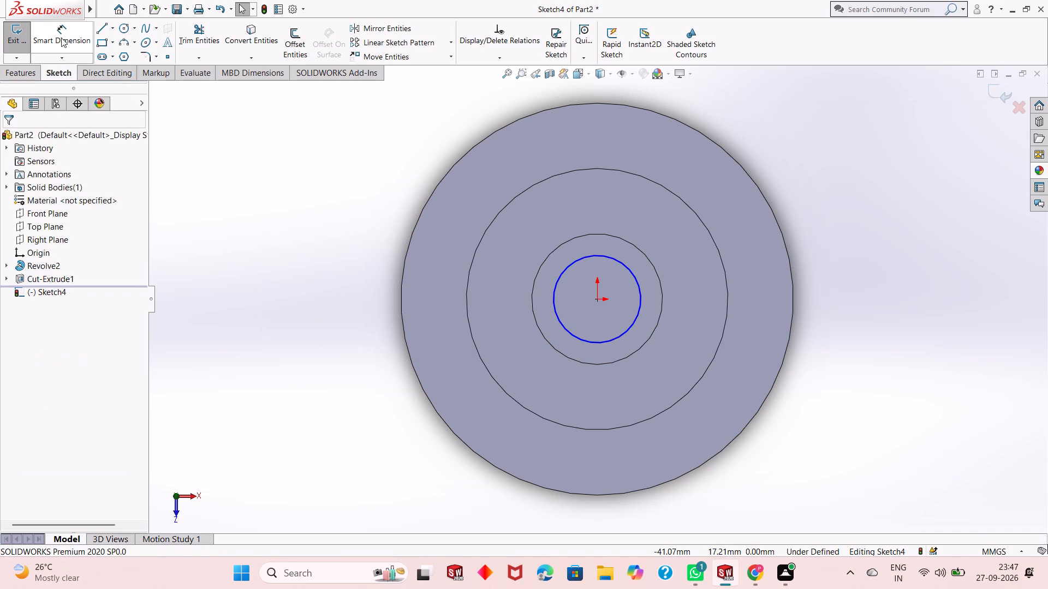
left_click(564, 329)
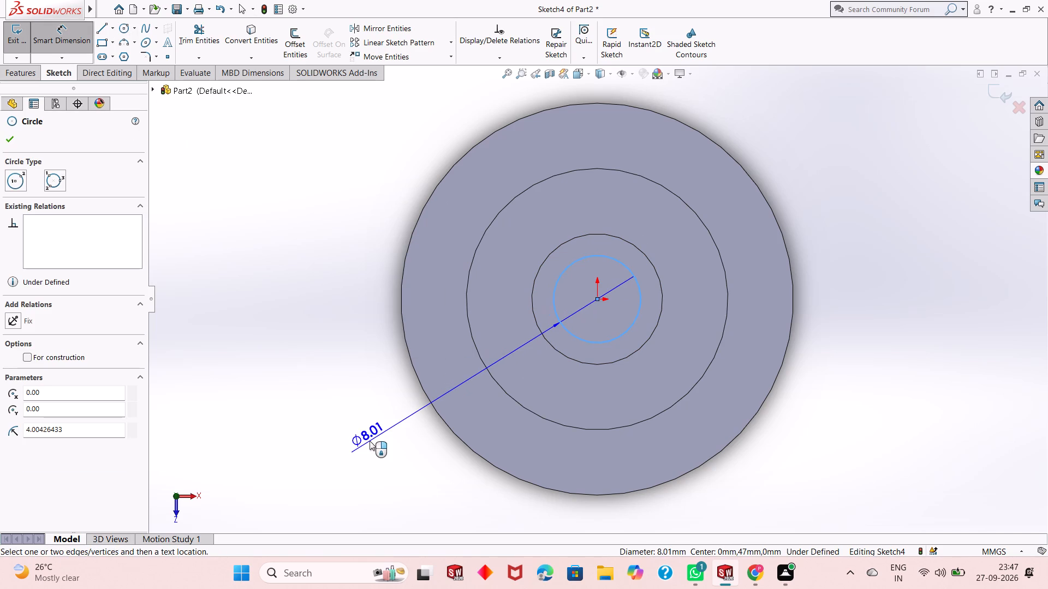
left_click(368, 442)
type("10")
key("Return")
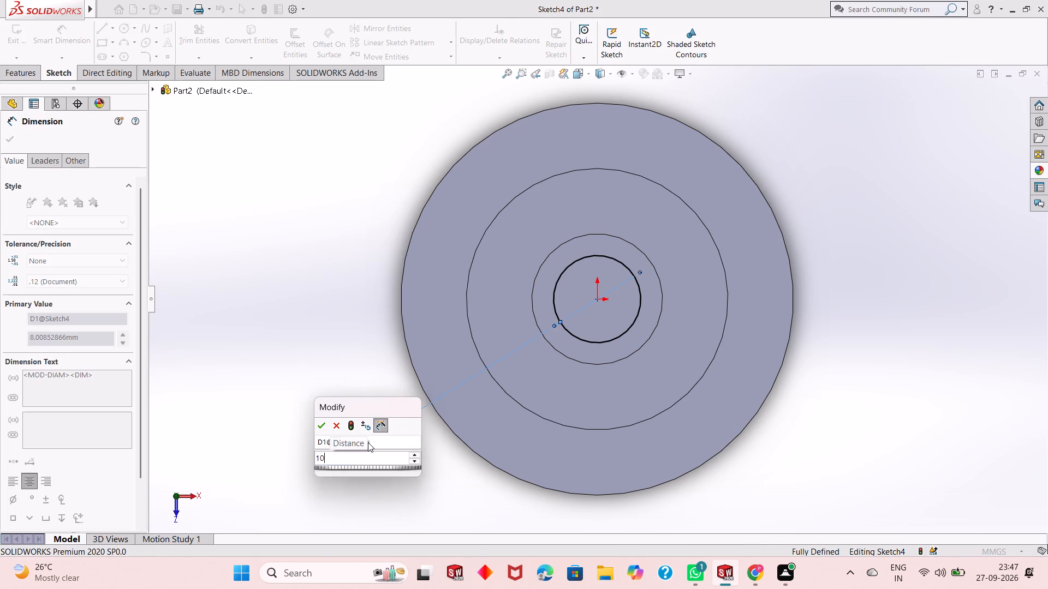
right_click(330, 331)
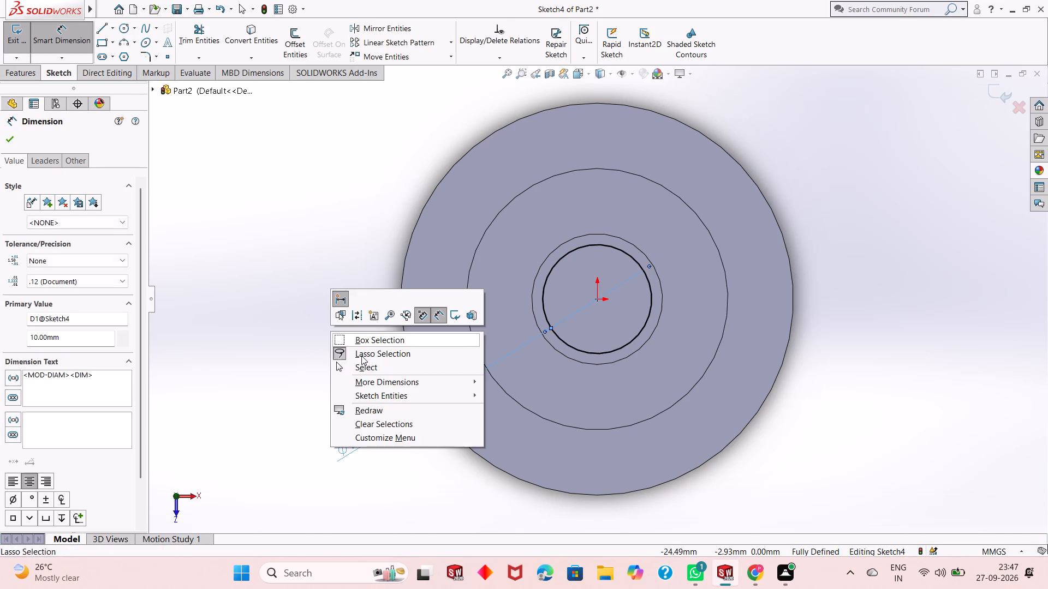
left_click(370, 369)
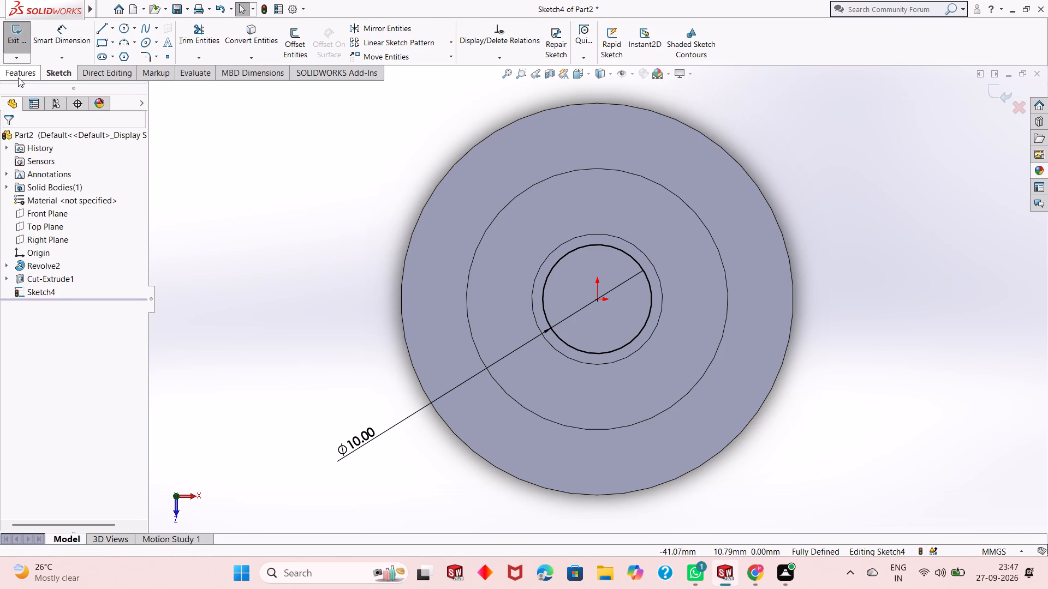
Cut-extrude the 10 mm circle blind from the recess floor to a depth of 47 mm.
left_click(18, 77)
left_click(185, 38)
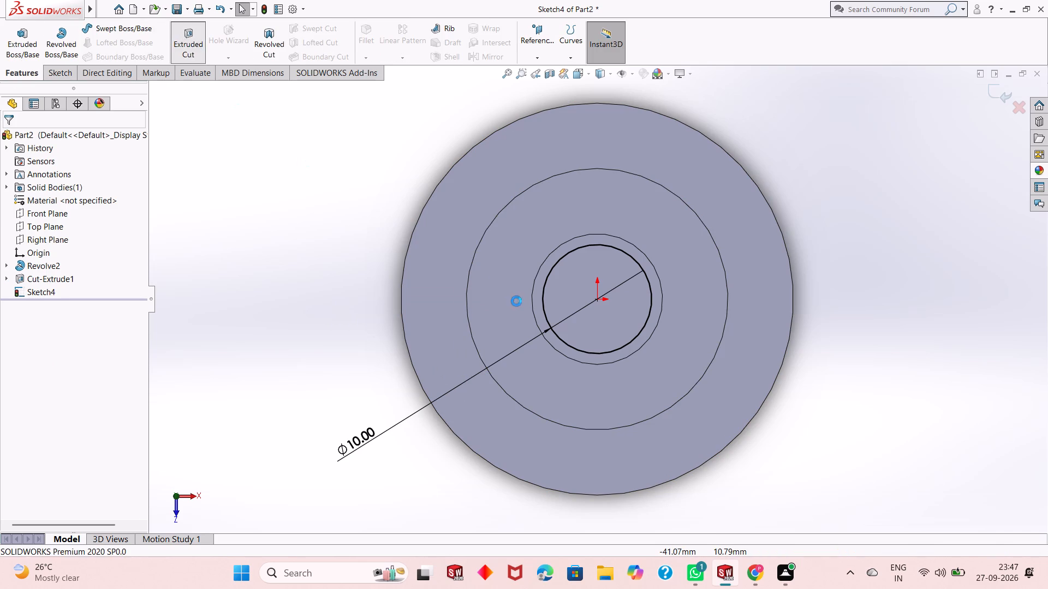
middle_click_drag(575, 386, 589, 268)
scroll(589, 268, "up", 2)
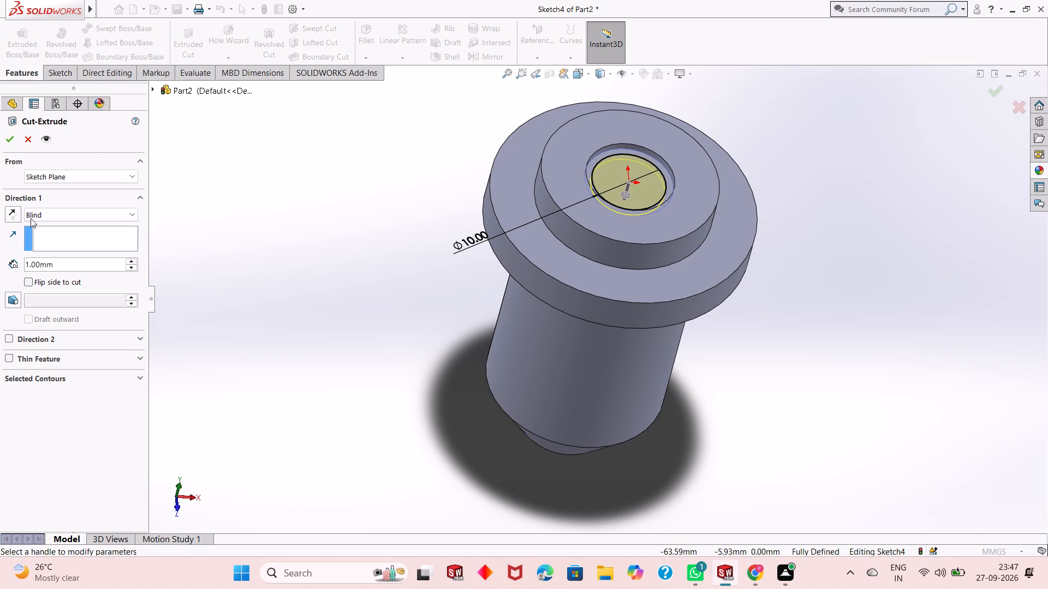
double_click(71, 263)
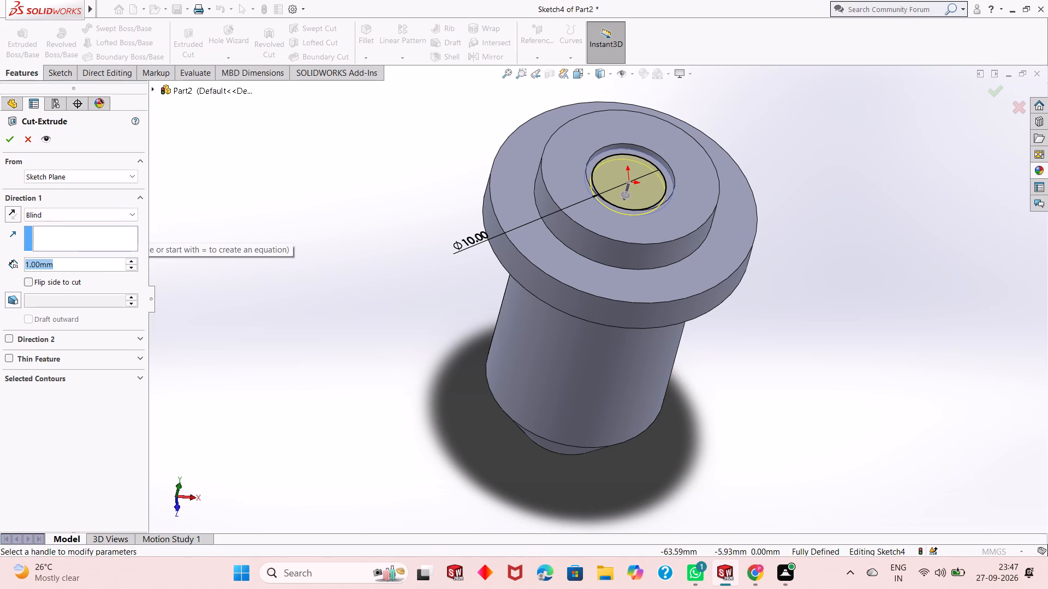
type("47")
key("Return")
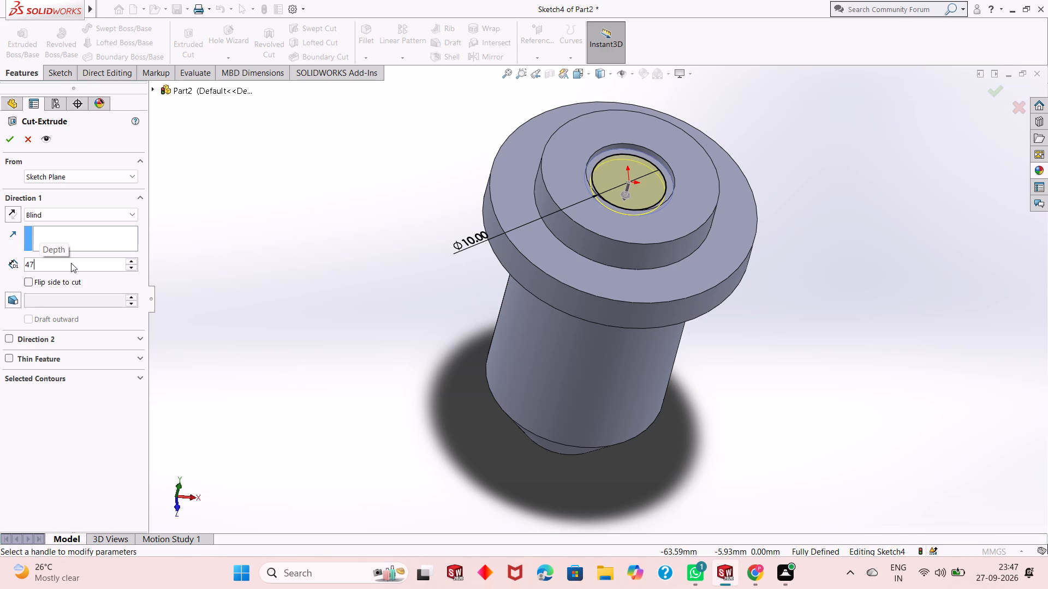
left_click(10, 139)
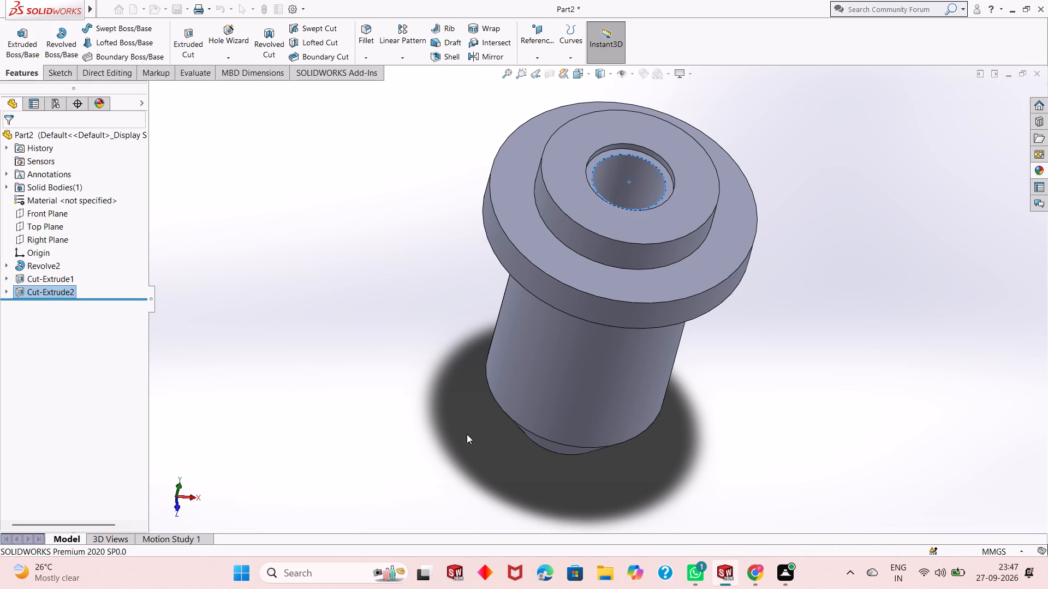
Examine the pin's bore from the tapered tip and the flanged end.
middle_click_drag(477, 450, 571, 279)
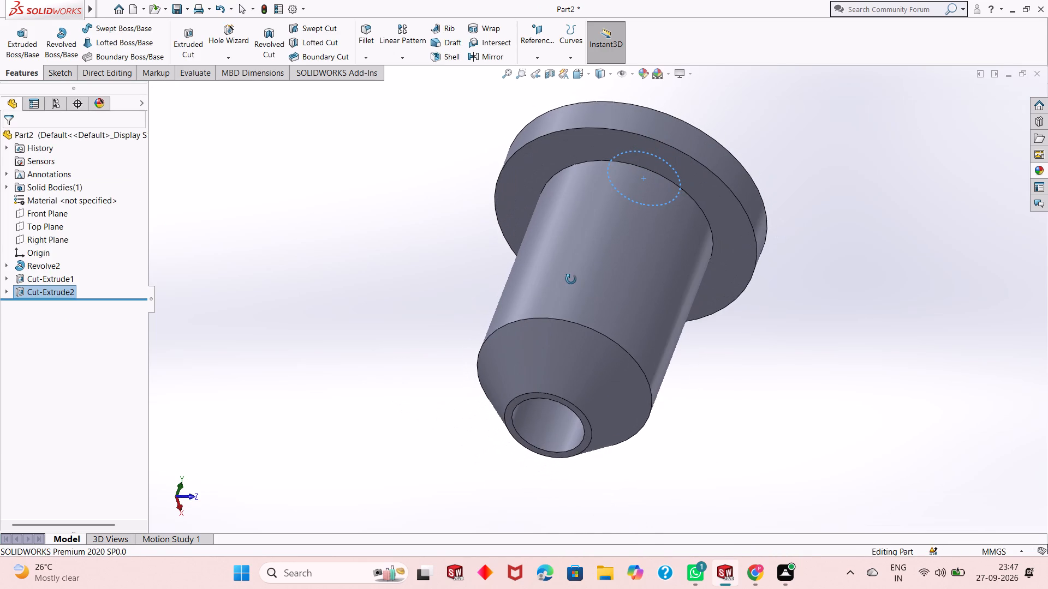
middle_click_drag(571, 279, 562, 298)
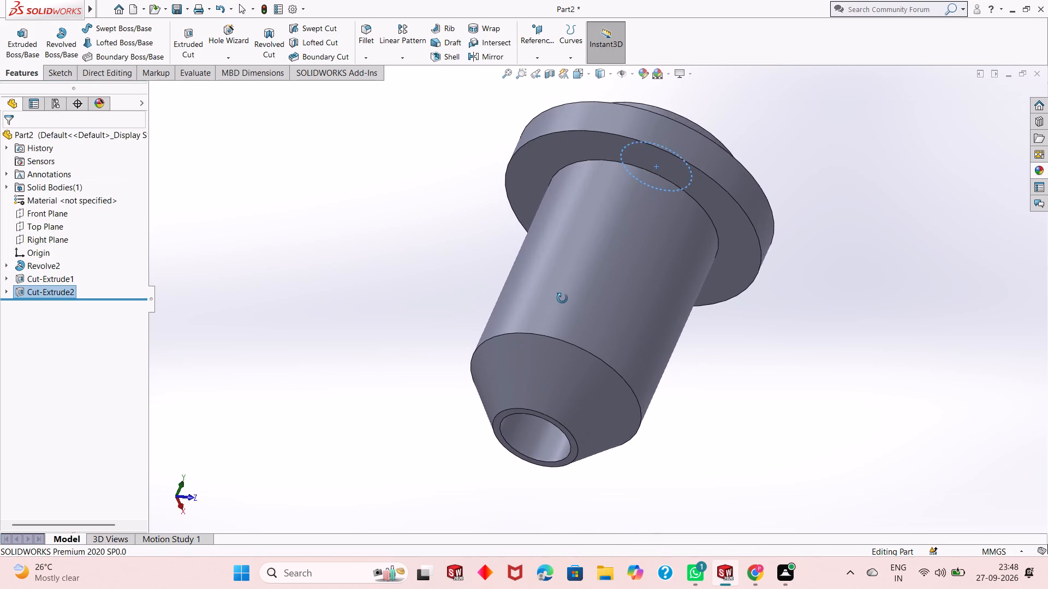
middle_click_drag(562, 298, 545, 418)
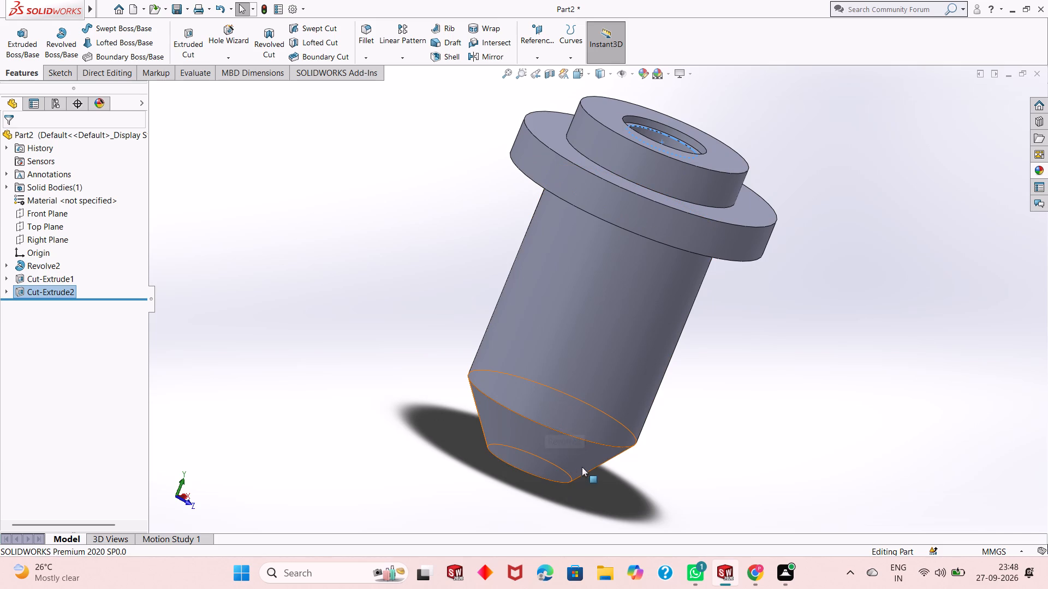
middle_click_drag(671, 431, 778, 215)
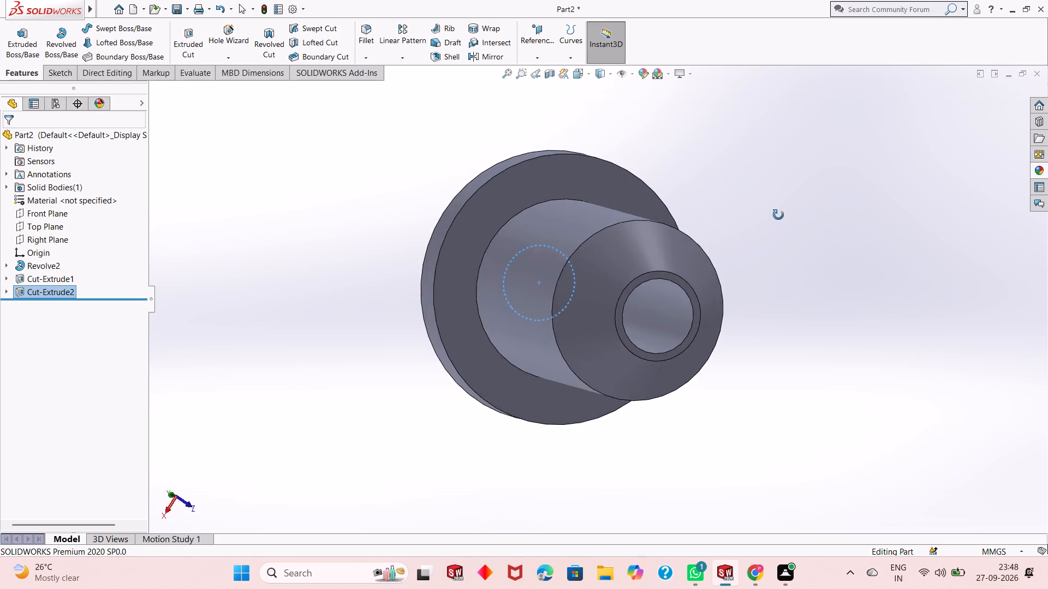
middle_click_drag(778, 215, 756, 321)
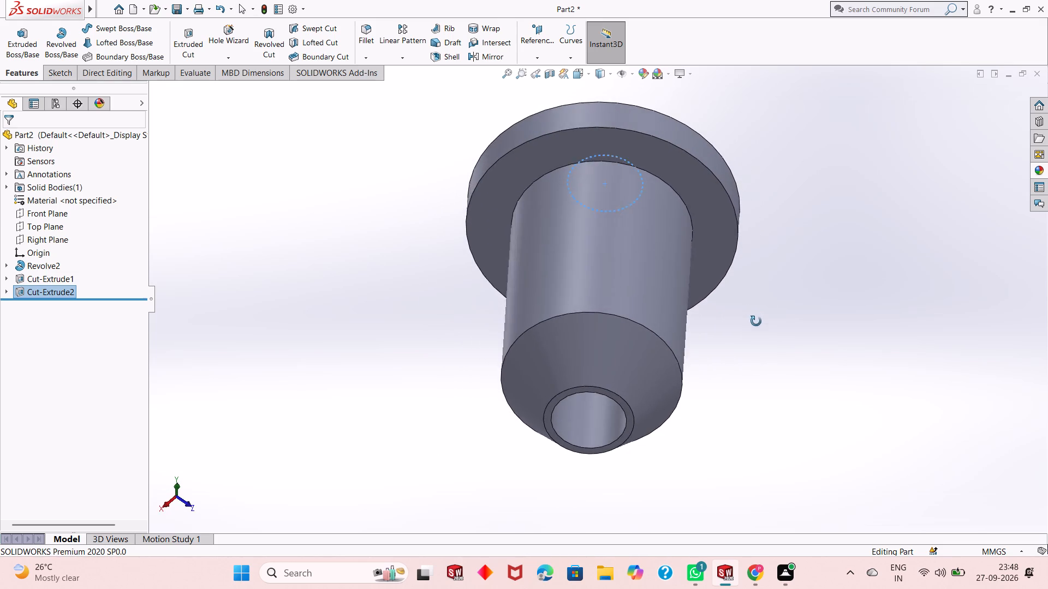
middle_click_drag(756, 321, 752, 324)
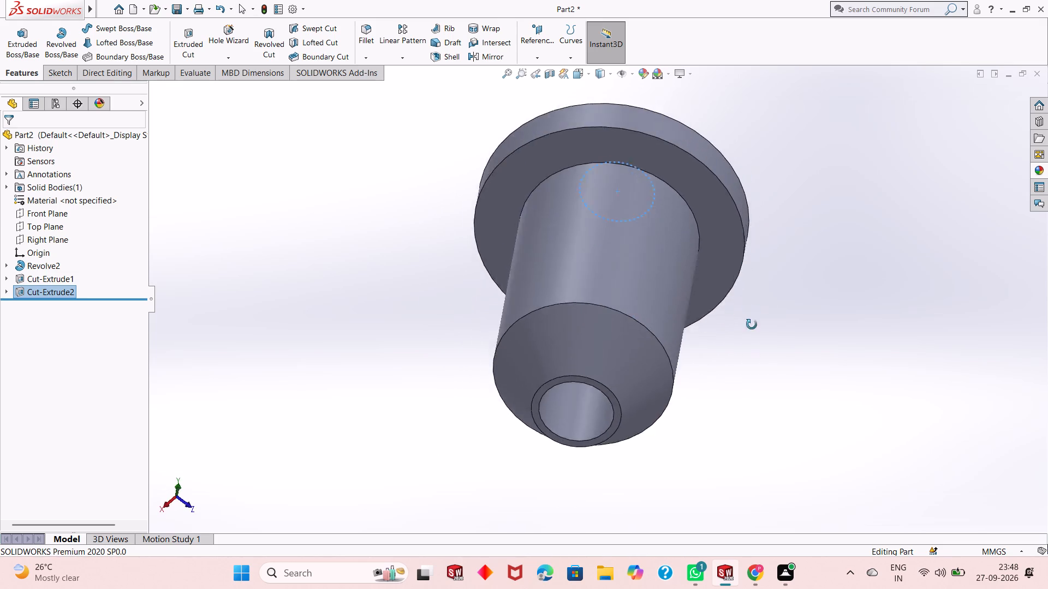
Examine the pin from several angles and in a section through the Front Plane to check the bore's depth.
middle_click_drag(752, 324, 701, 536)
middle_click_drag(674, 347, 690, 416)
scroll(691, 400, "up", 2)
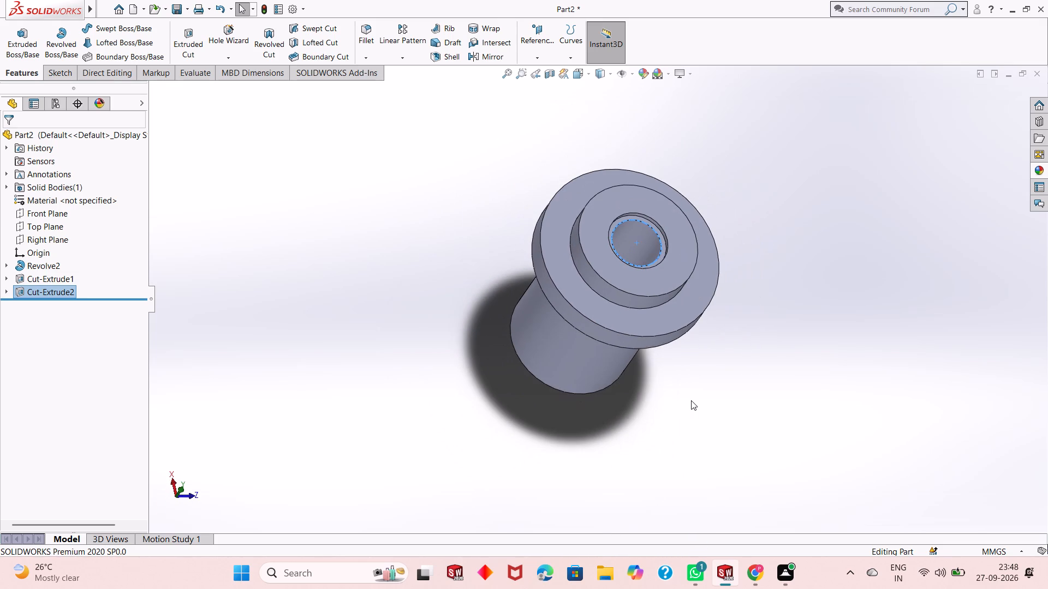
left_click(743, 380)
middle_click_drag(738, 371, 725, 323)
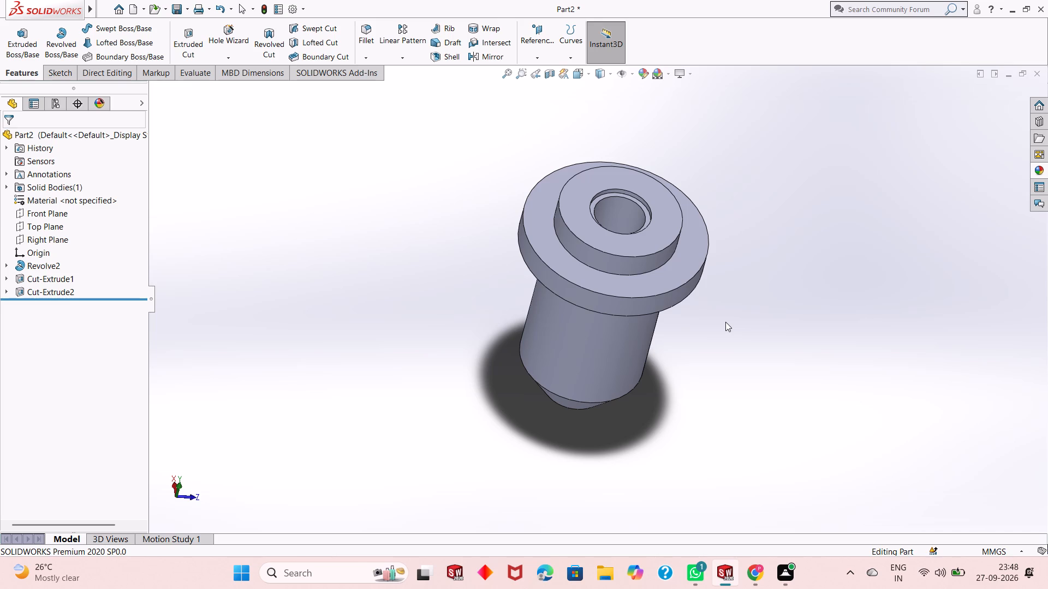
middle_click_drag(698, 383, 697, 346)
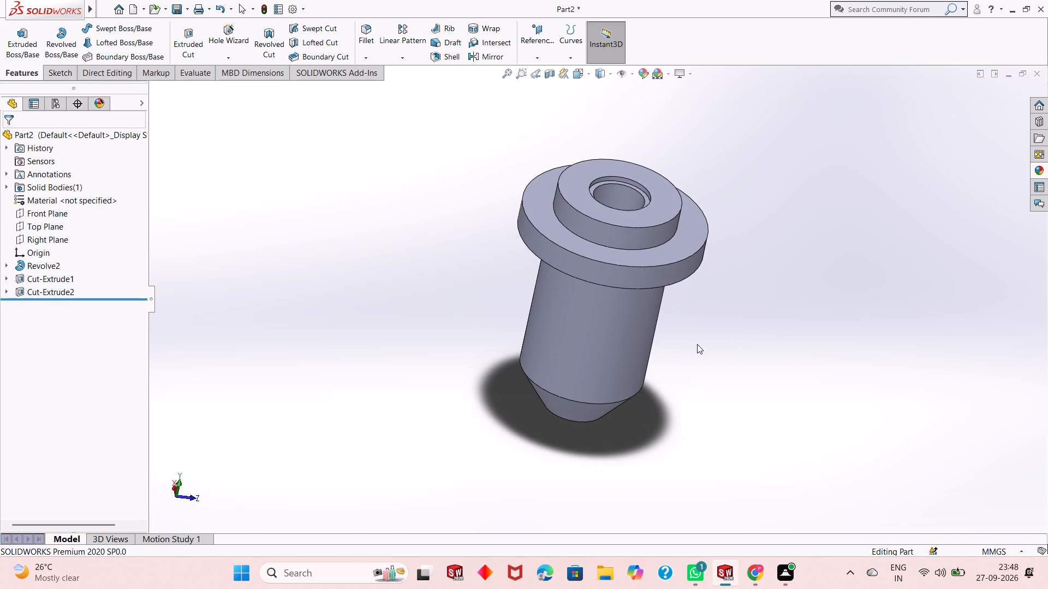
scroll(645, 185, "down", 1)
left_click(549, 72)
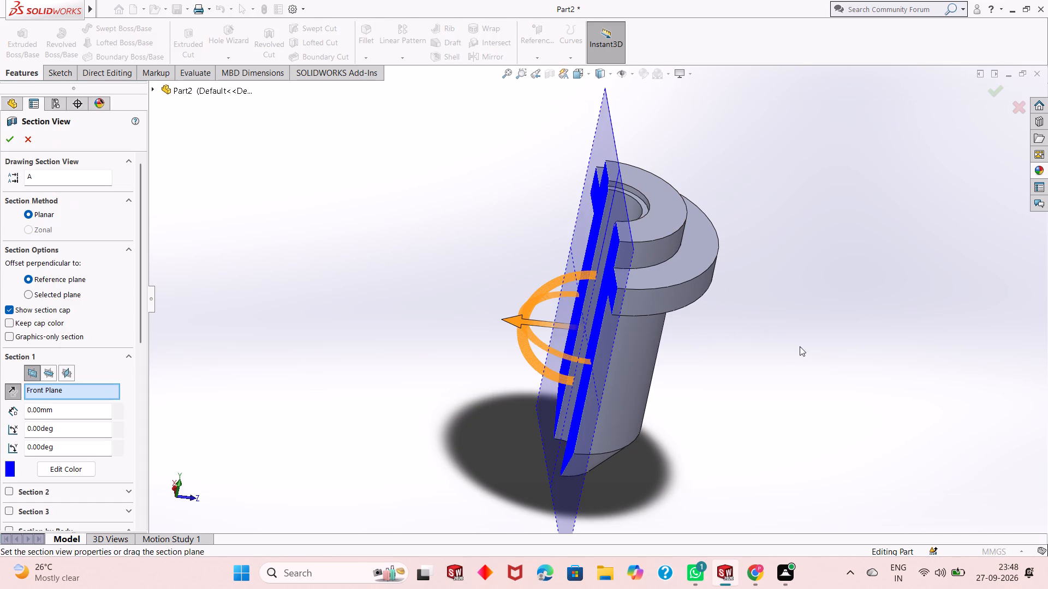
middle_click_drag(801, 348, 898, 309)
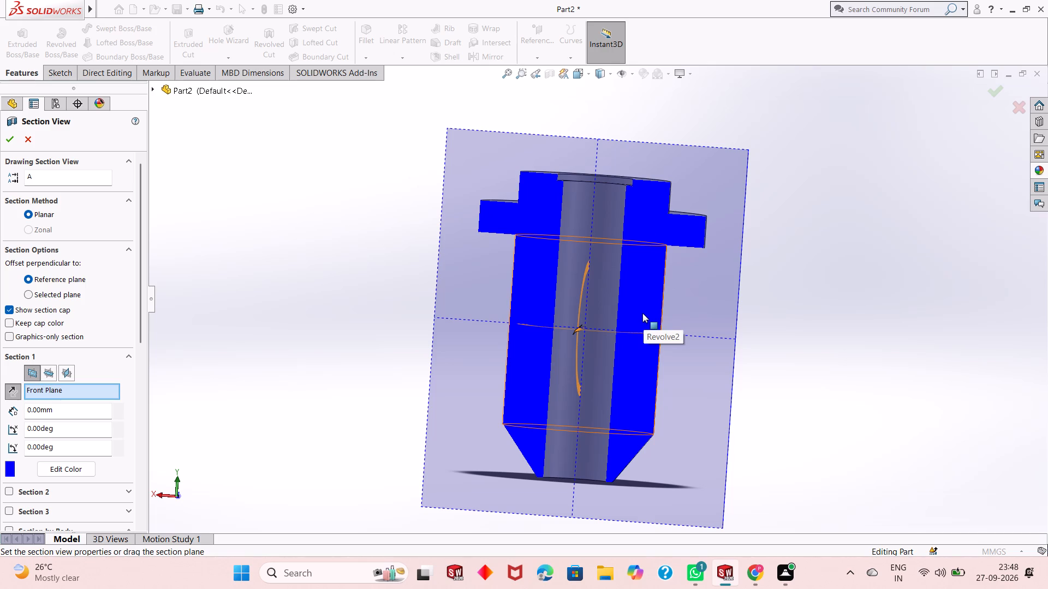
key("Escape")
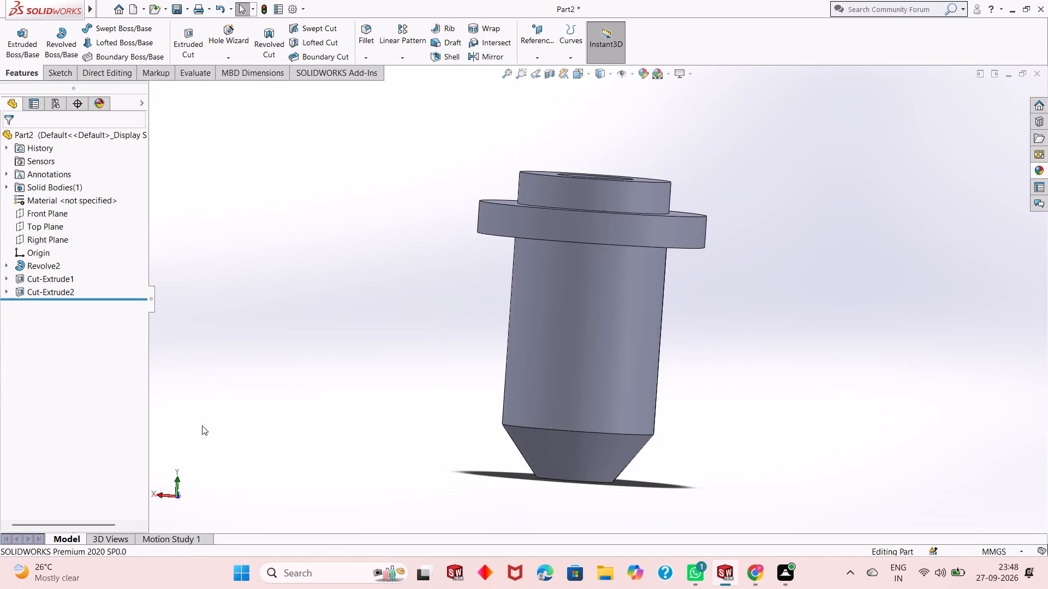
key("Escape")
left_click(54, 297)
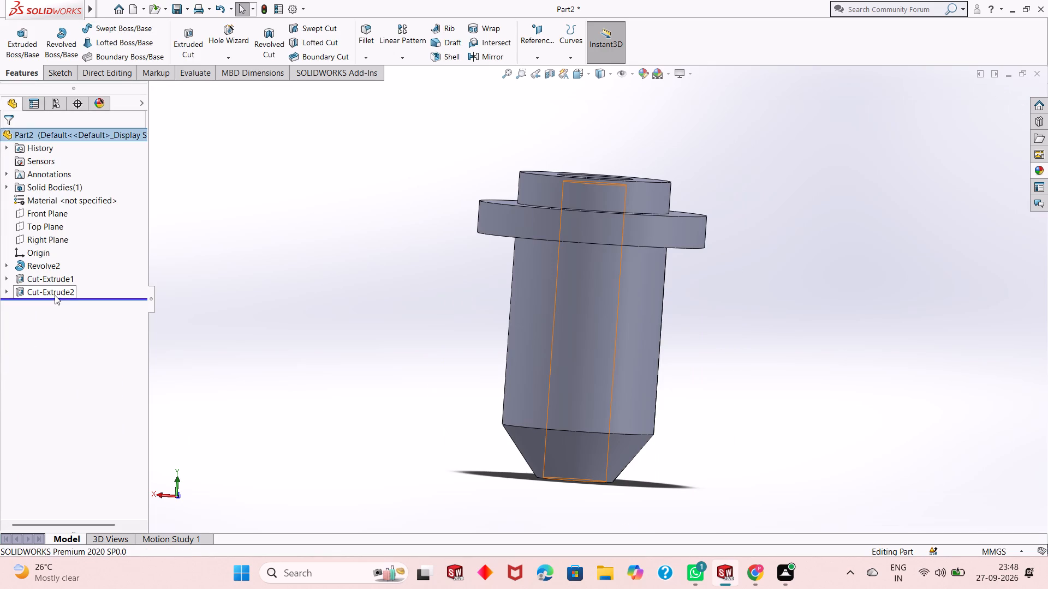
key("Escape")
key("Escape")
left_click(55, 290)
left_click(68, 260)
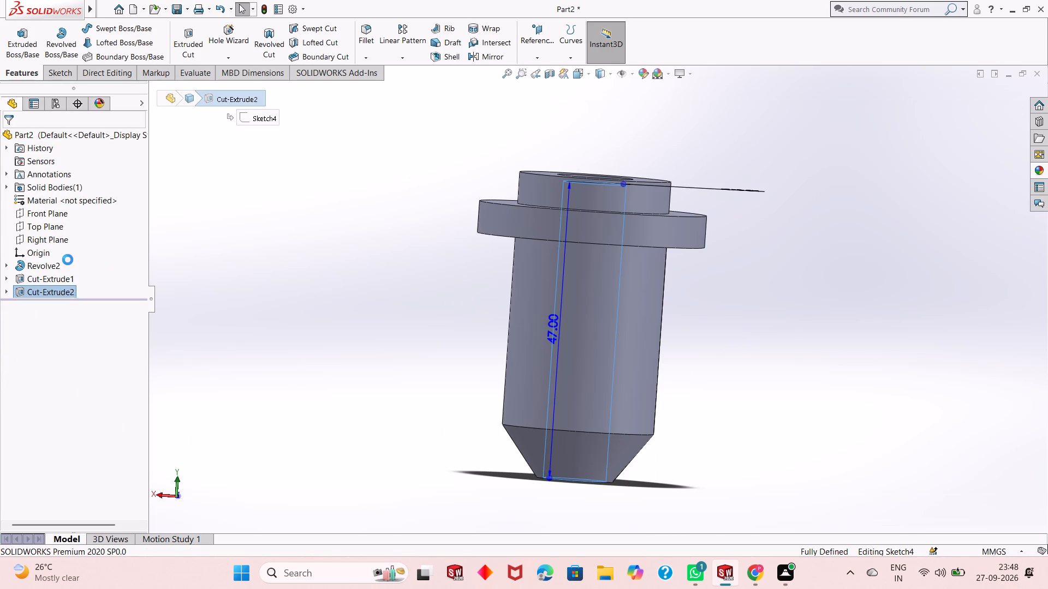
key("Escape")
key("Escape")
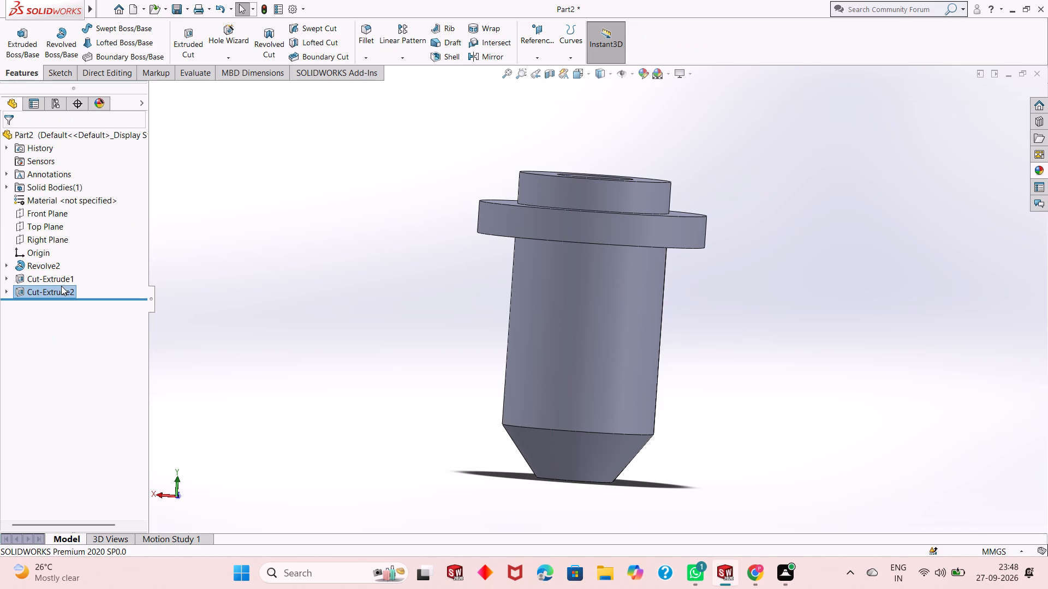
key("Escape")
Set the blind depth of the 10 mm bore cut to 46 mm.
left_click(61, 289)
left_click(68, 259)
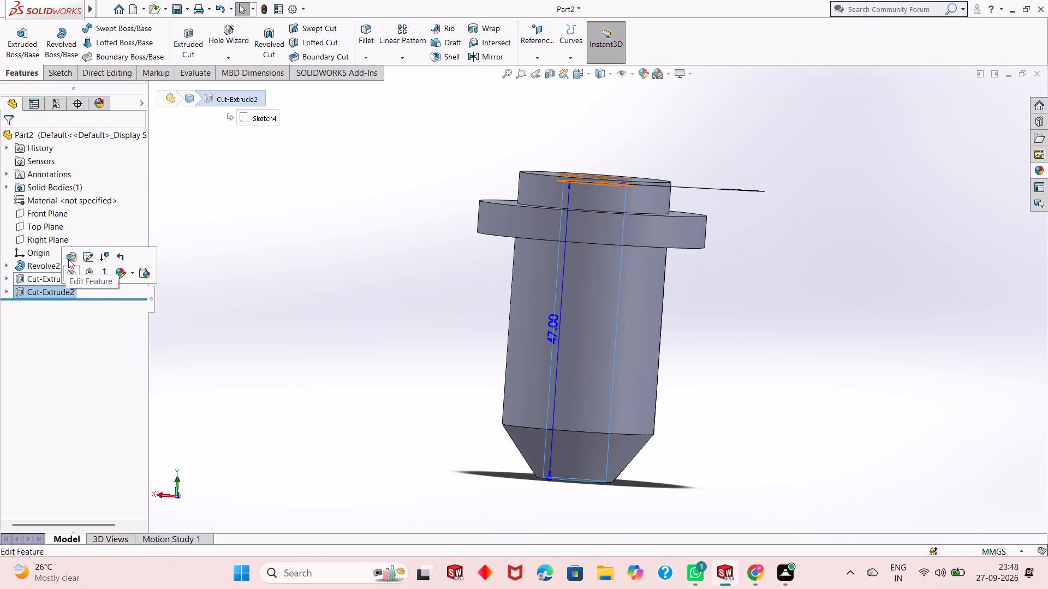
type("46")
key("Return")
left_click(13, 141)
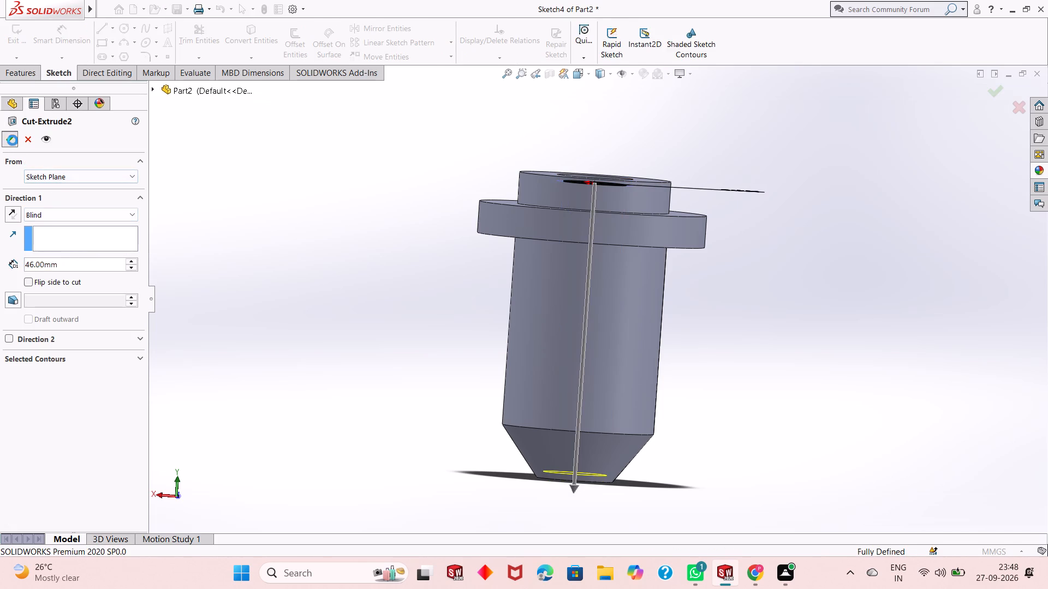
Section the pin through the Front Plane to check the bore's end at the tapered tip.
left_click(550, 72)
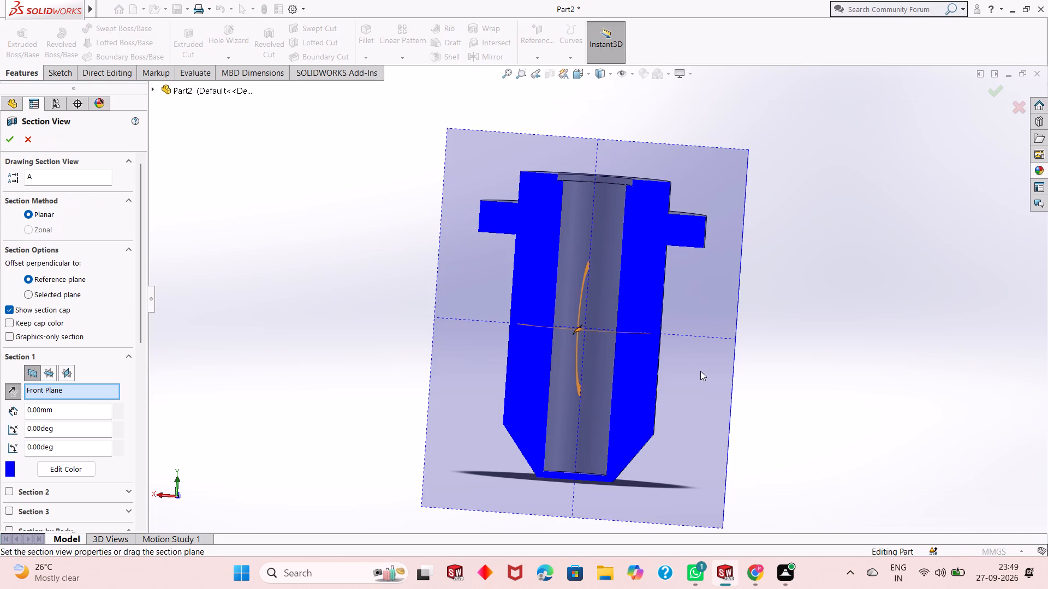
key("Escape")
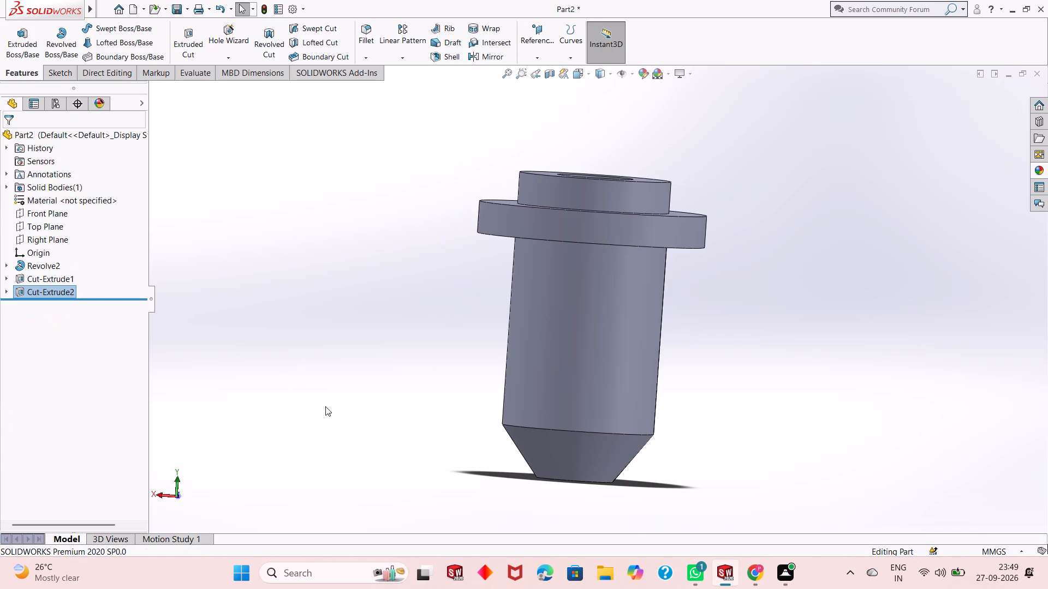
key("Escape")
Set the blind depth of the 10 mm bore cut to 47 mm.
left_click(68, 289)
left_click(80, 249)
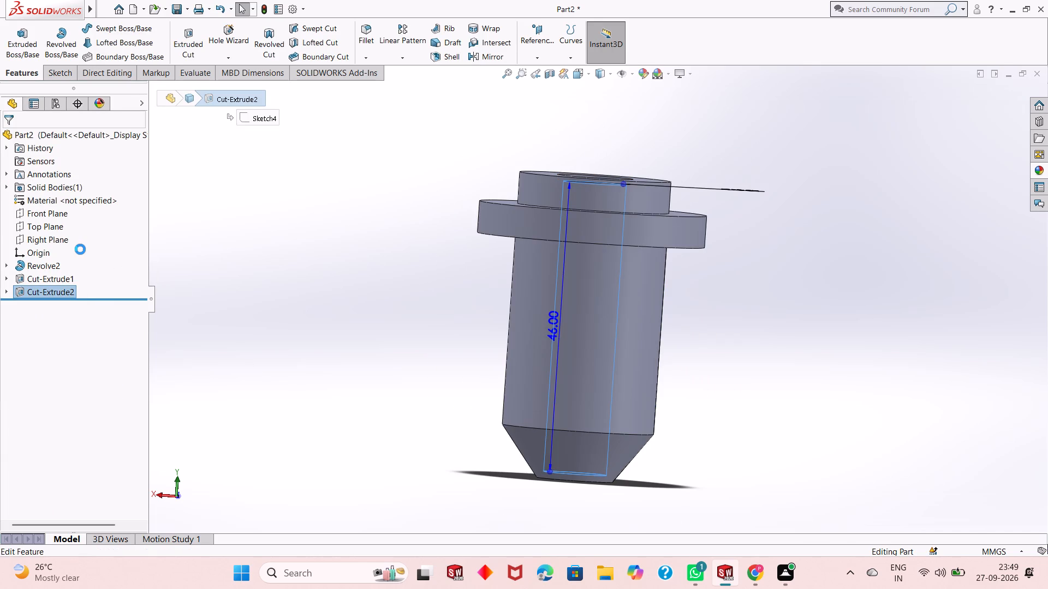
type("47")
key("Return")
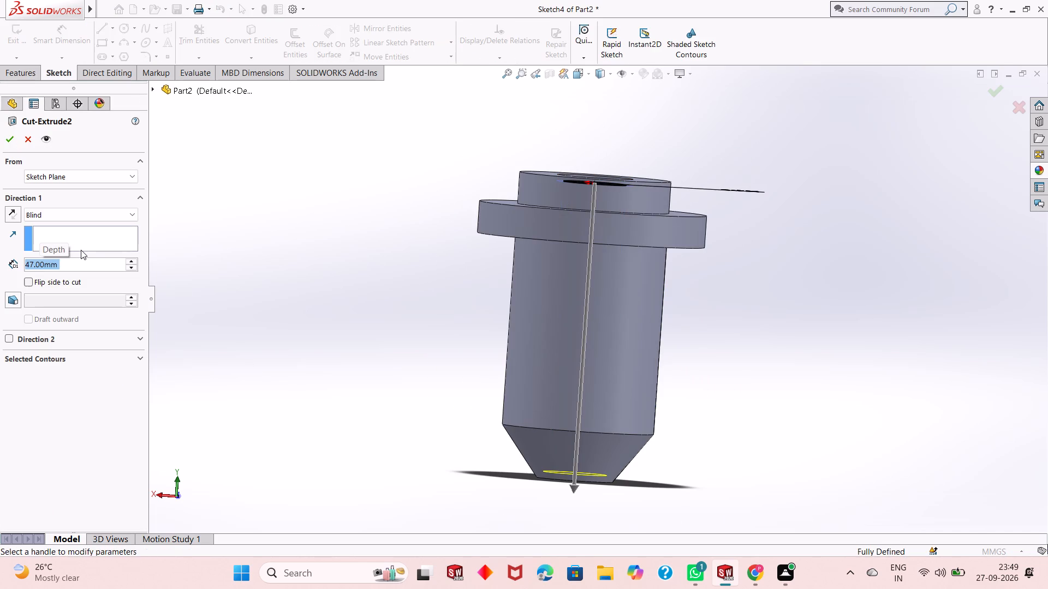
left_click(5, 137)
left_click(307, 323)
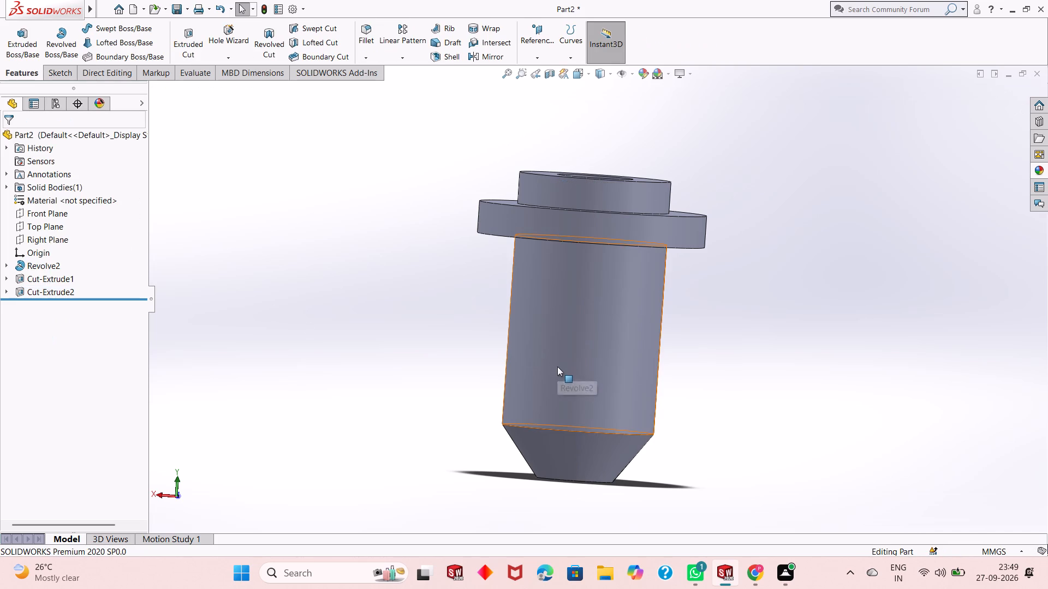
Examine the finished pin from above and from the side, including the recess, flange and tapered tip.
middle_click_drag(557, 367, 520, 431)
scroll(551, 284, "down", 3)
scroll(542, 366, "up", 2)
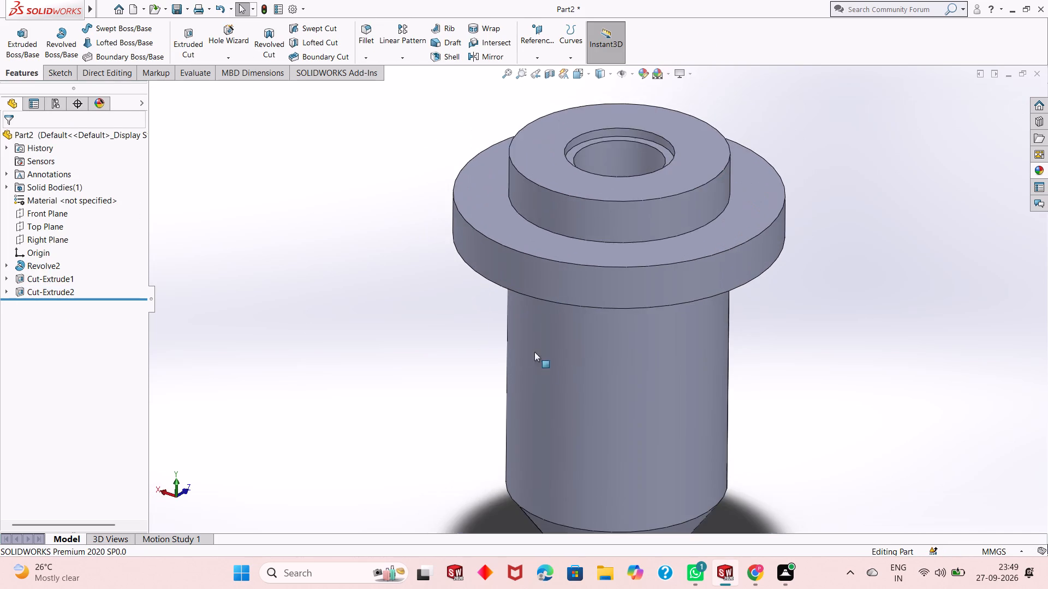
scroll(534, 352, "up", 2)
scroll(753, 360, "down", 2)
scroll(648, 324, "up", 2)
middle_click_drag(611, 296, 621, 334)
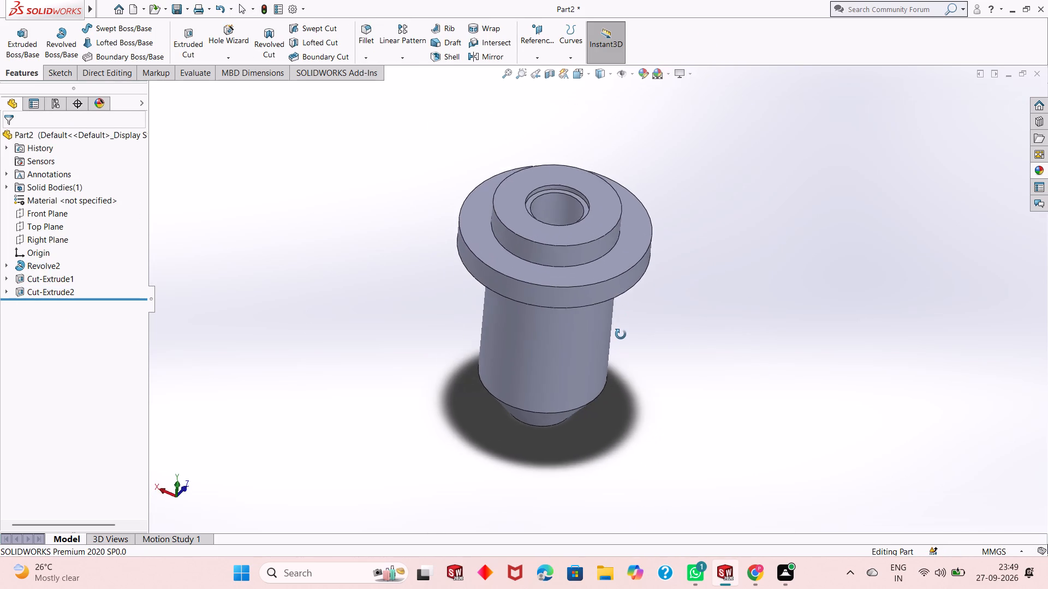
middle_click_drag(621, 334, 647, 266)
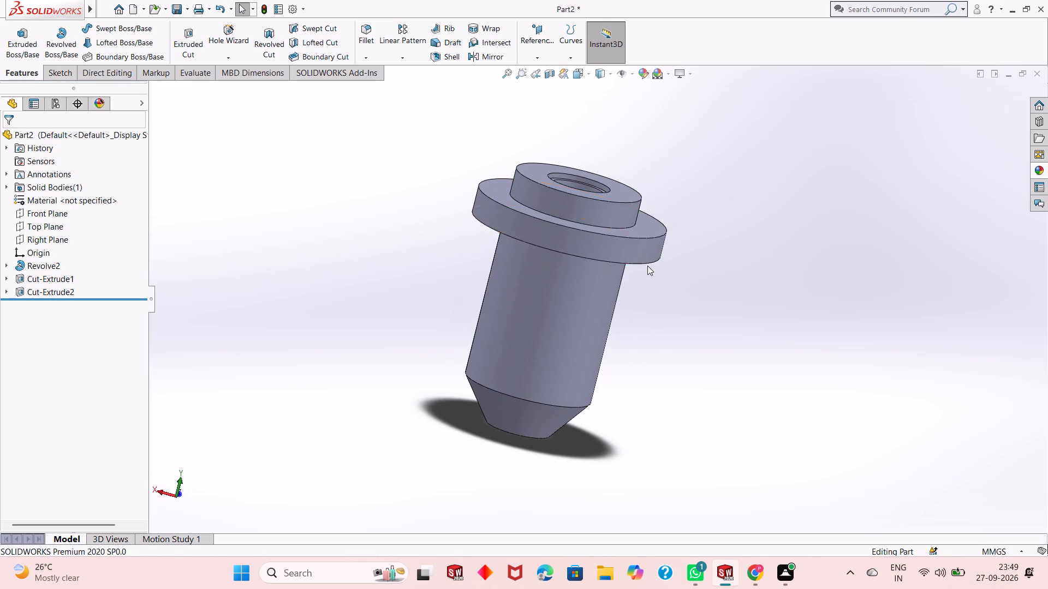
scroll(525, 296, "up", 1)
scroll(539, 241, "down", 1)
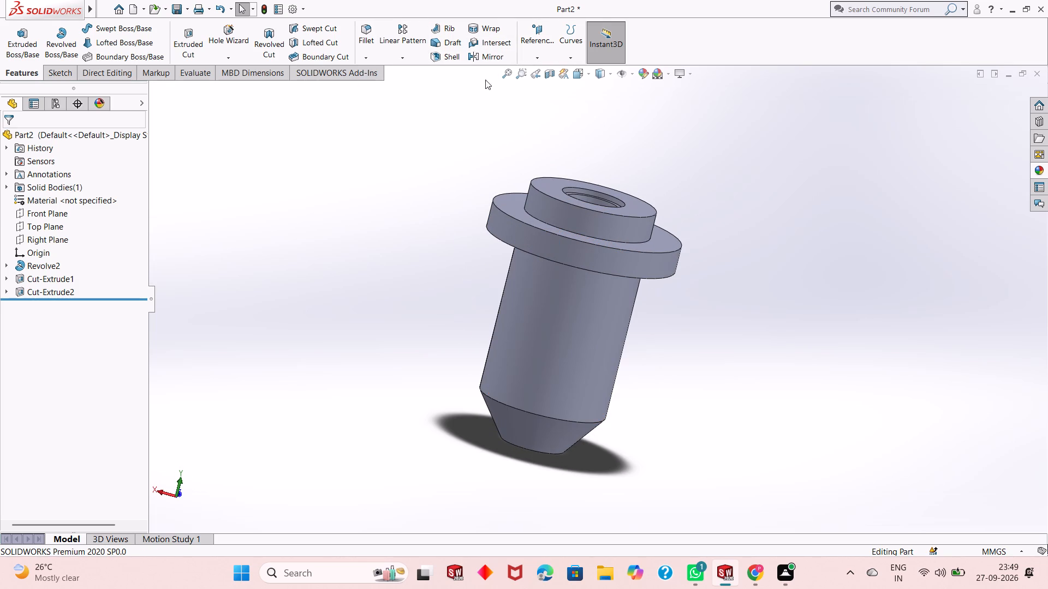
left_click(751, 184)
Edit the appearance of the whole part and give it a bright magenta colour from the standard swatches.
left_click(642, 73)
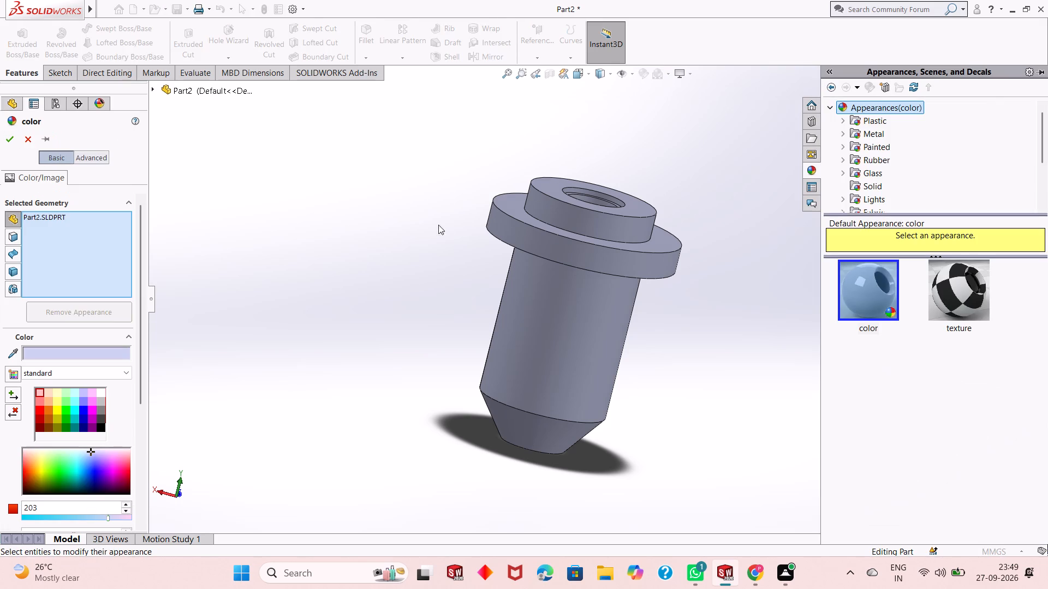
left_click(93, 399)
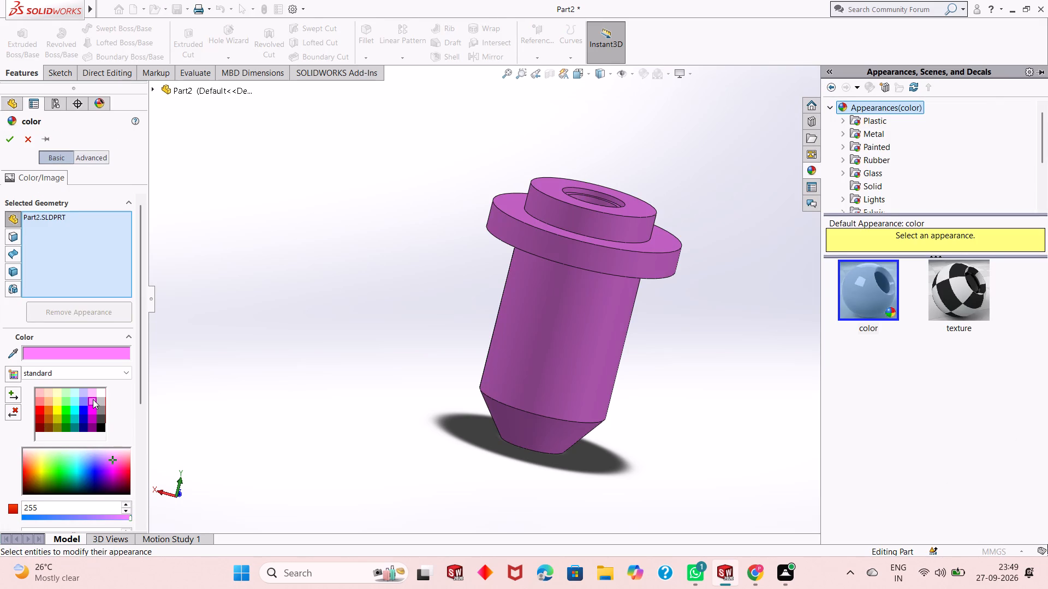
left_click(94, 411)
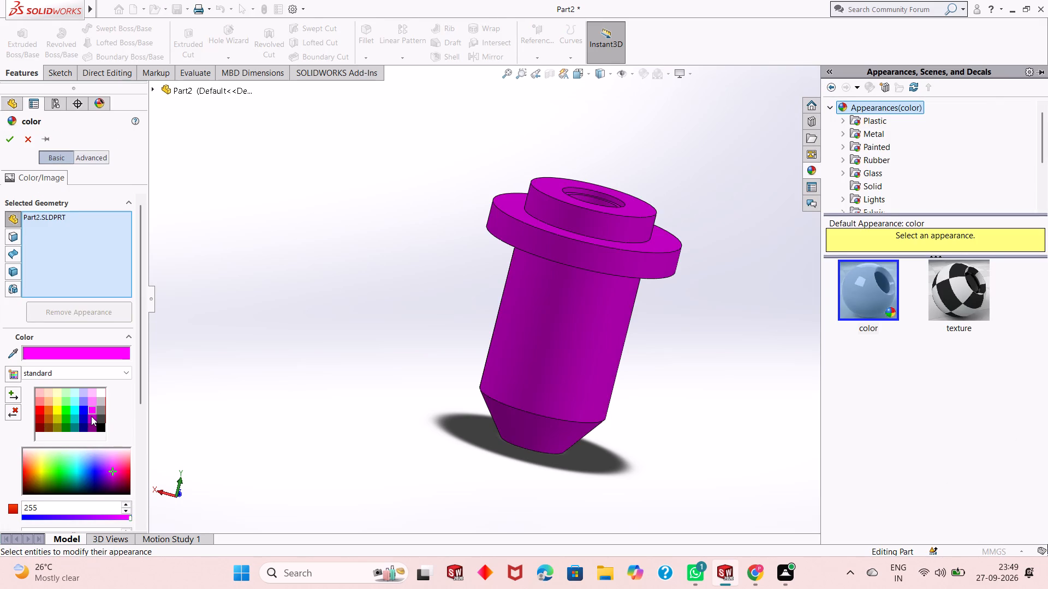
left_click(88, 420)
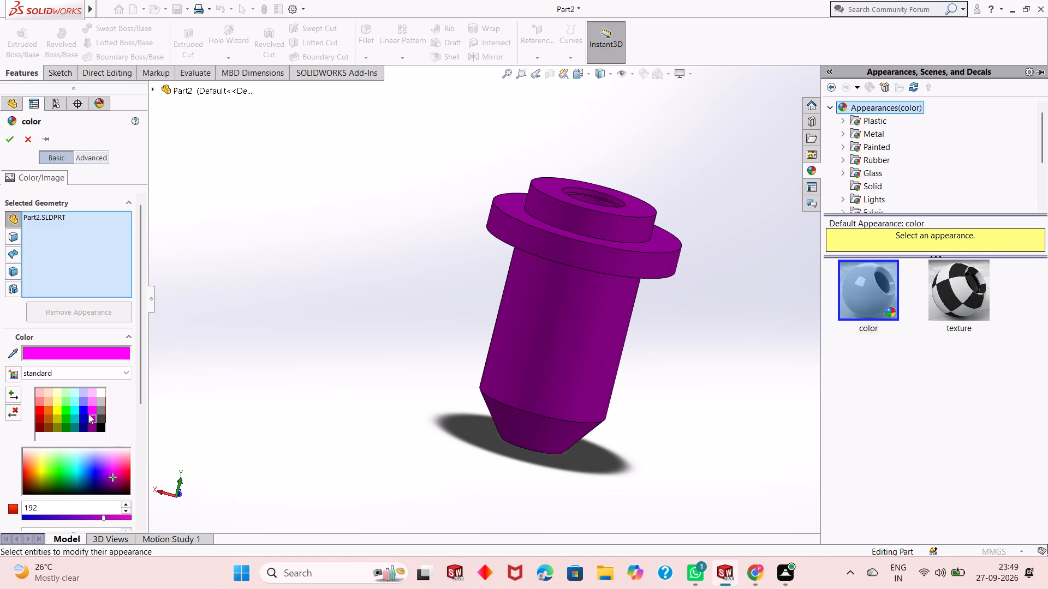
left_click(90, 411)
scroll(532, 279, "down", 3)
scroll(605, 381, "up", 3)
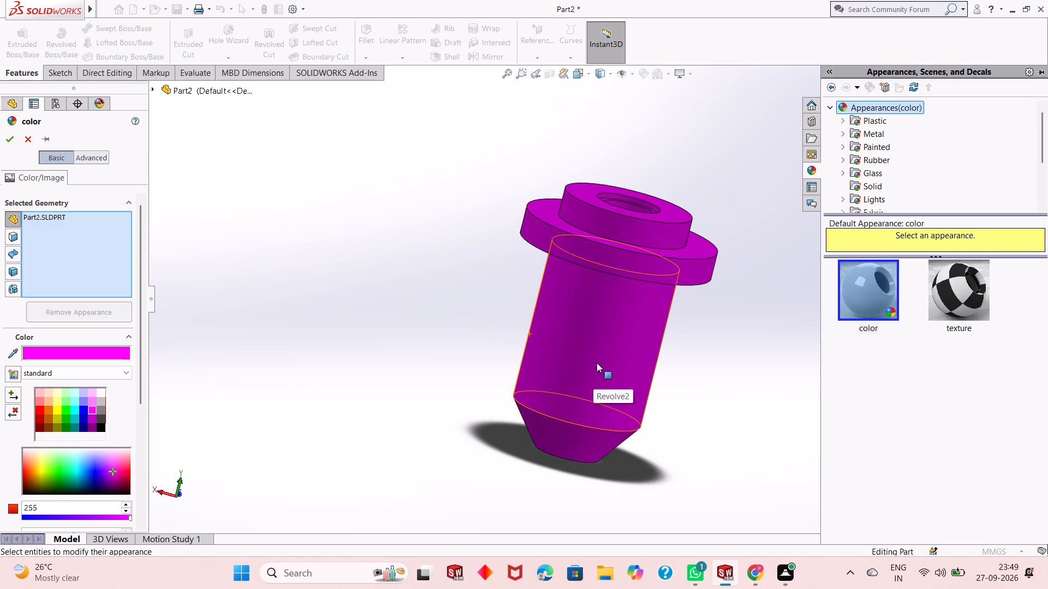
middle_click_drag(739, 356, 696, 371)
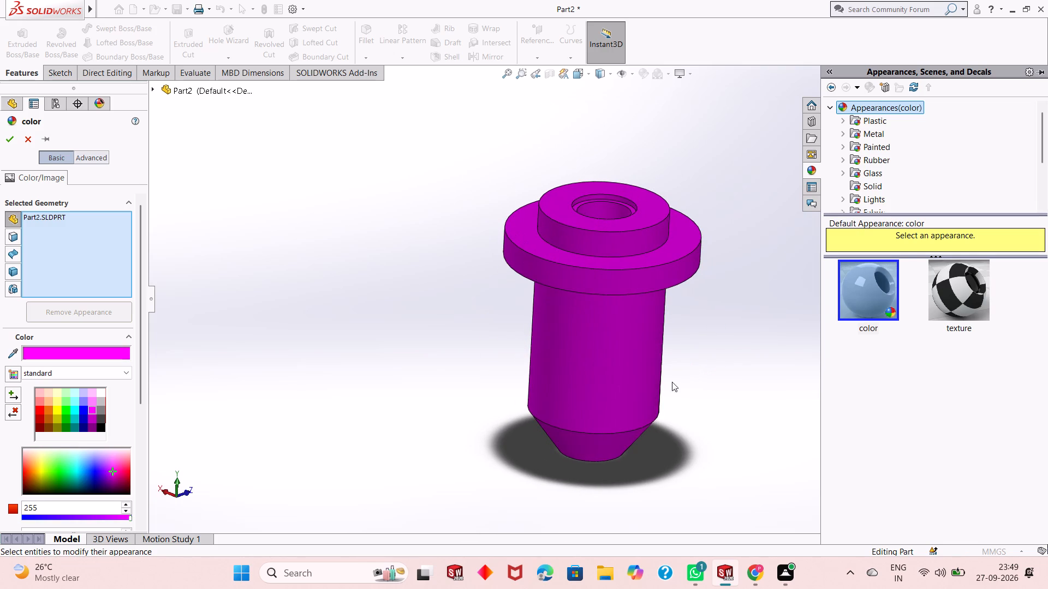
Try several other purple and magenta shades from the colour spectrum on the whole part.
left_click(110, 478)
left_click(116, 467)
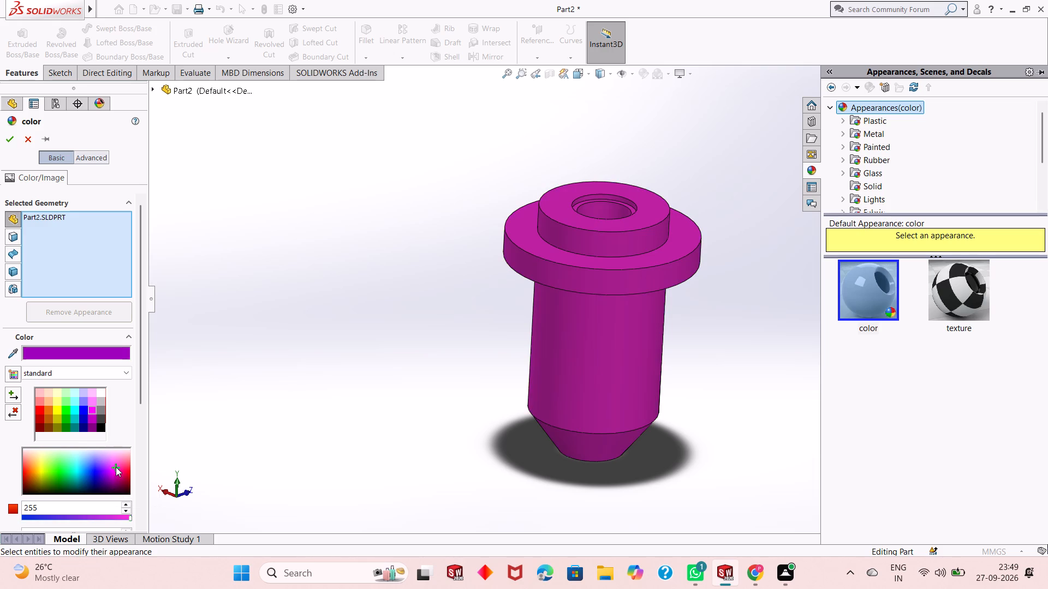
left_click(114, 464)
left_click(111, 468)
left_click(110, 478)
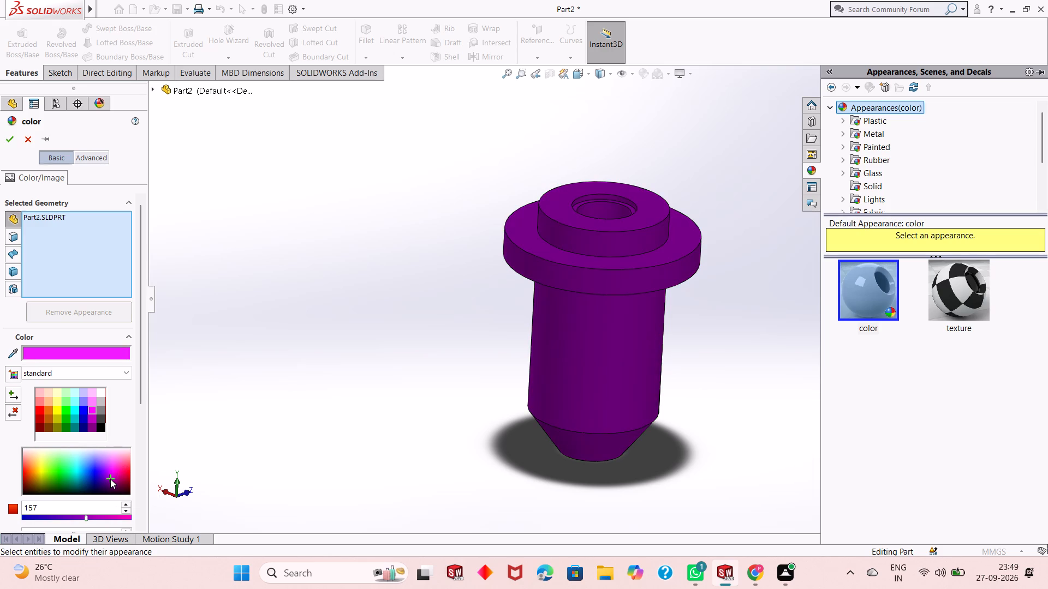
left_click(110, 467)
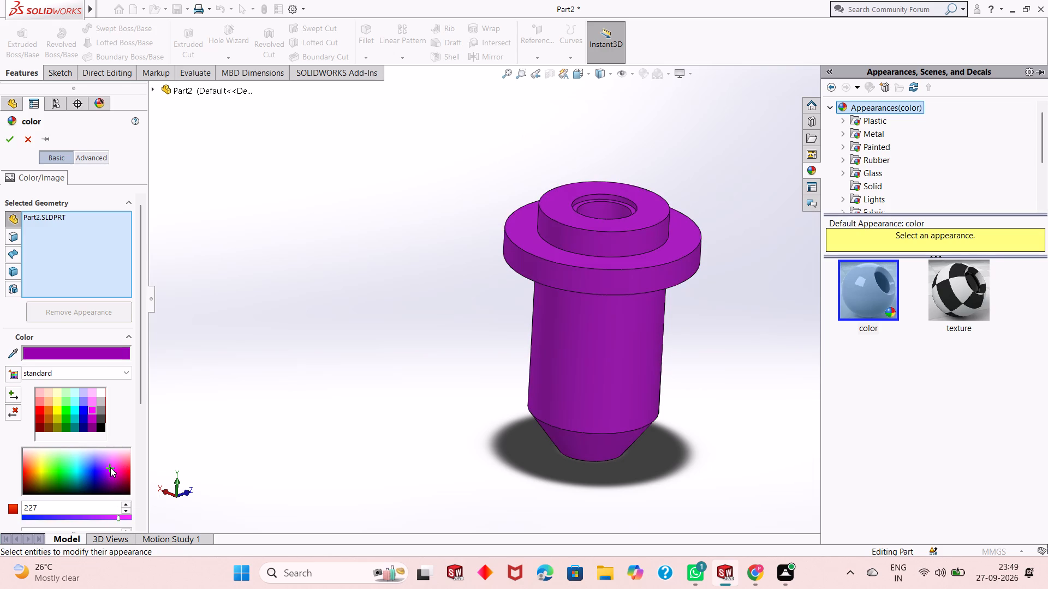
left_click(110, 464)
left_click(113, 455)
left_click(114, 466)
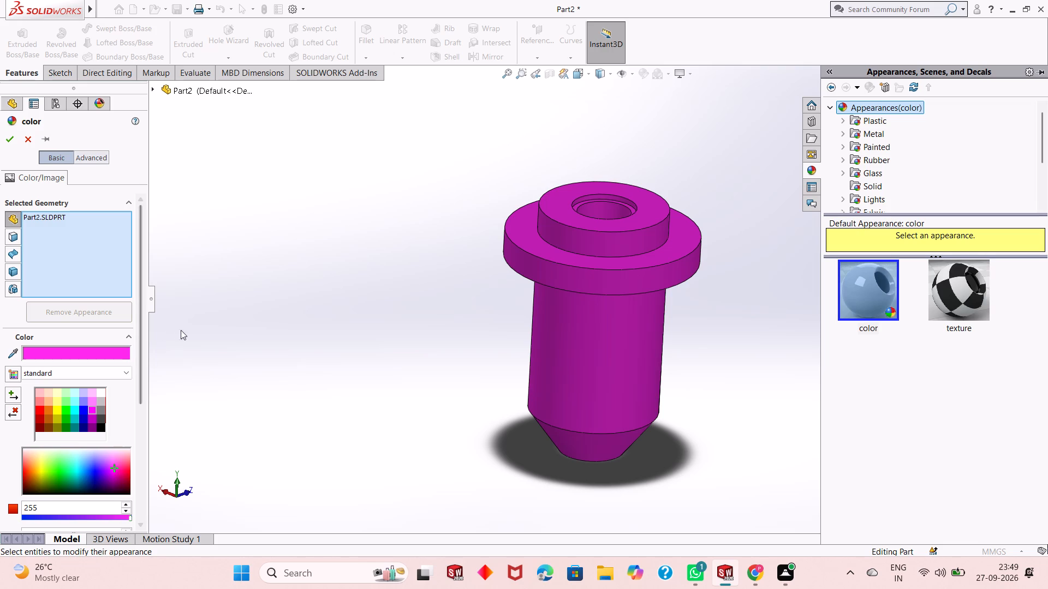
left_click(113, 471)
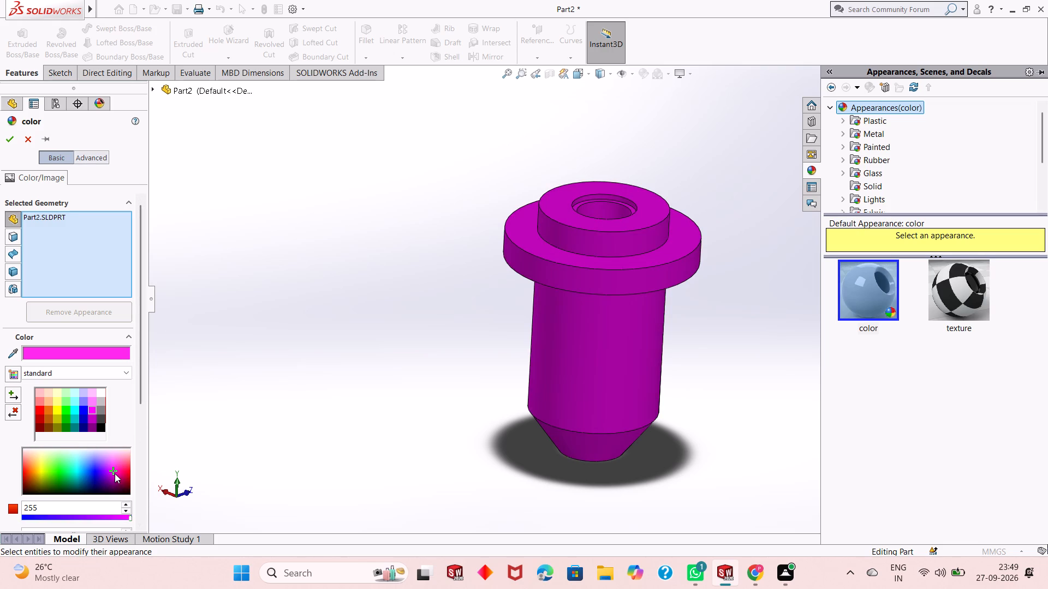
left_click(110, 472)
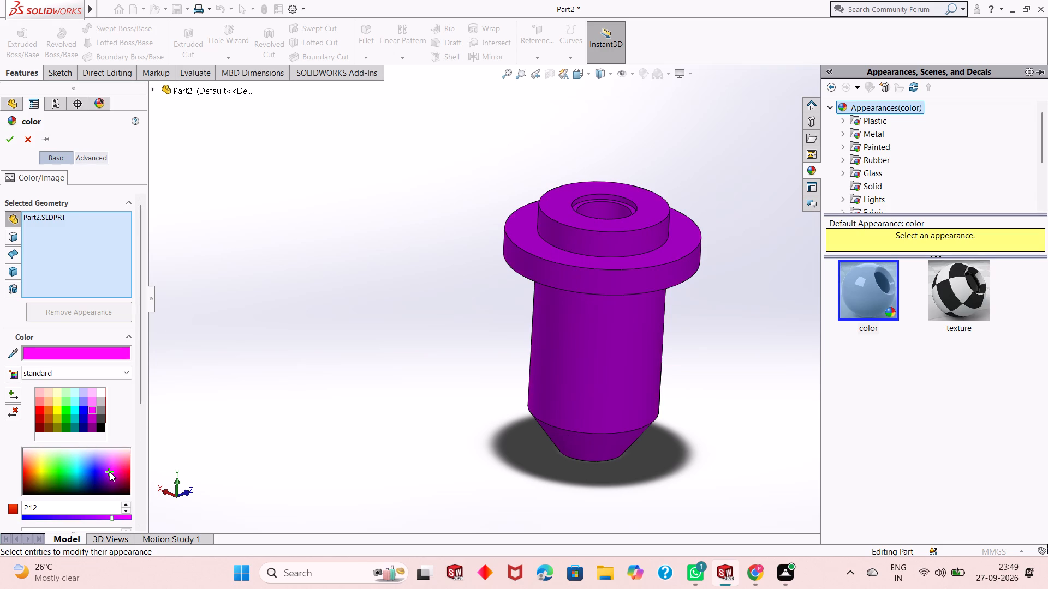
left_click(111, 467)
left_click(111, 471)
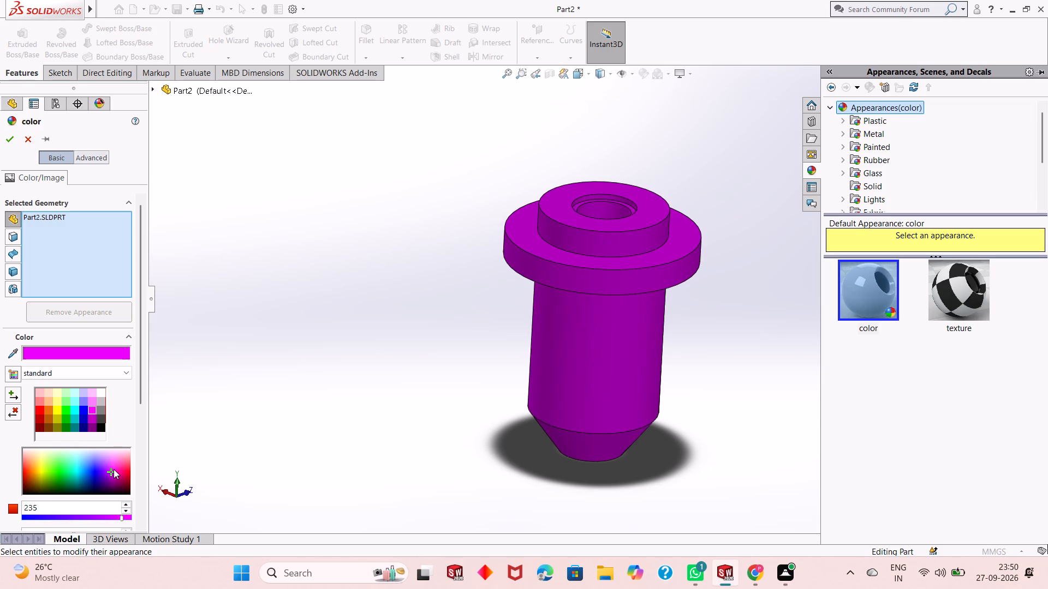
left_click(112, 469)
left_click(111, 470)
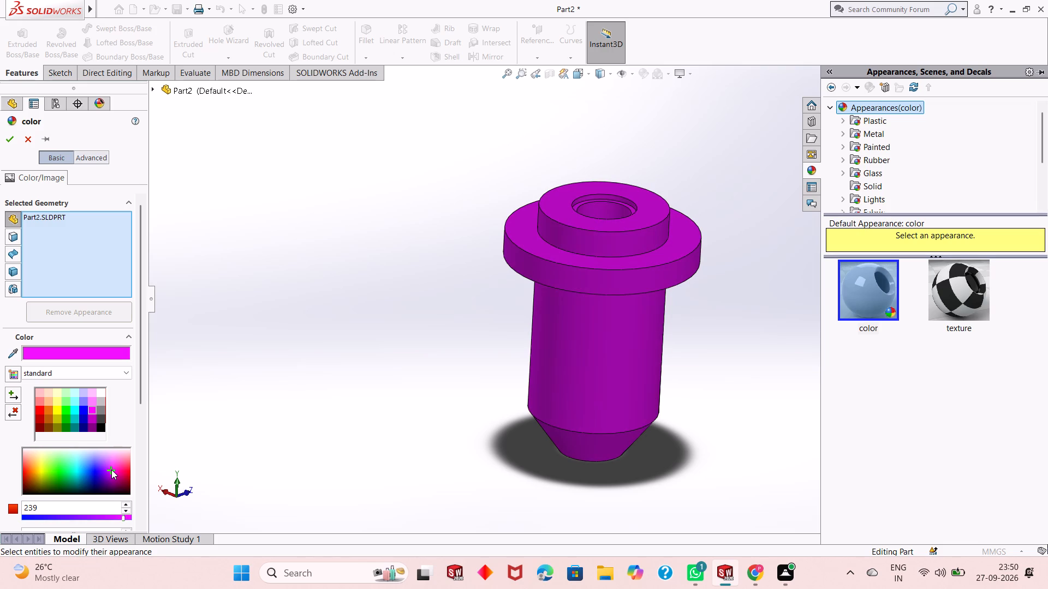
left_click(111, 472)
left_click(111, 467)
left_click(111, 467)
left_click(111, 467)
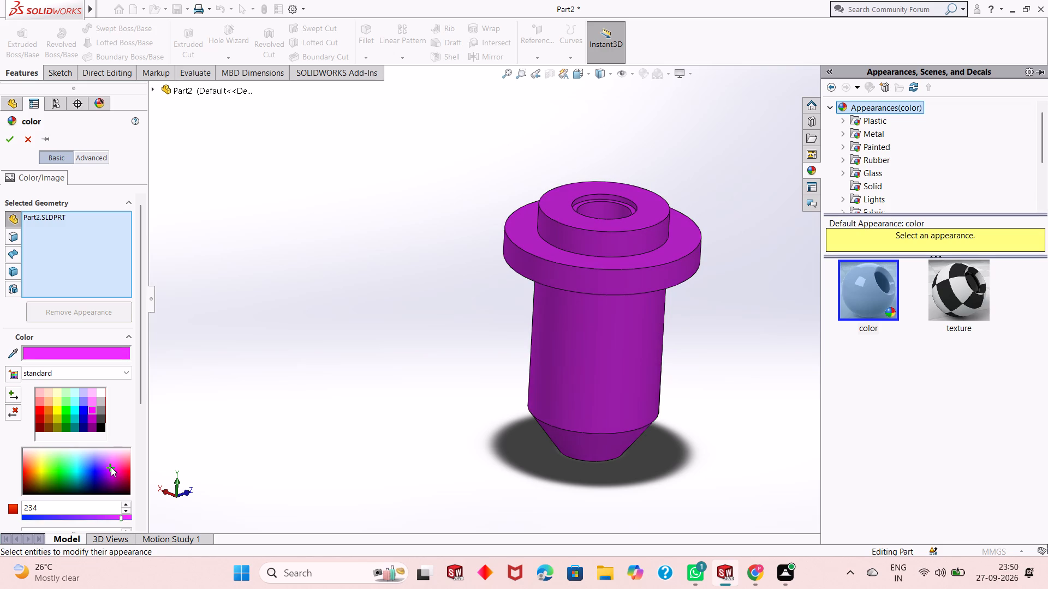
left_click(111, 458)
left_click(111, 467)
Set the whole part's colour to the bright magenta standard swatch and accept the appearance.
left_click(91, 400)
left_click(91, 408)
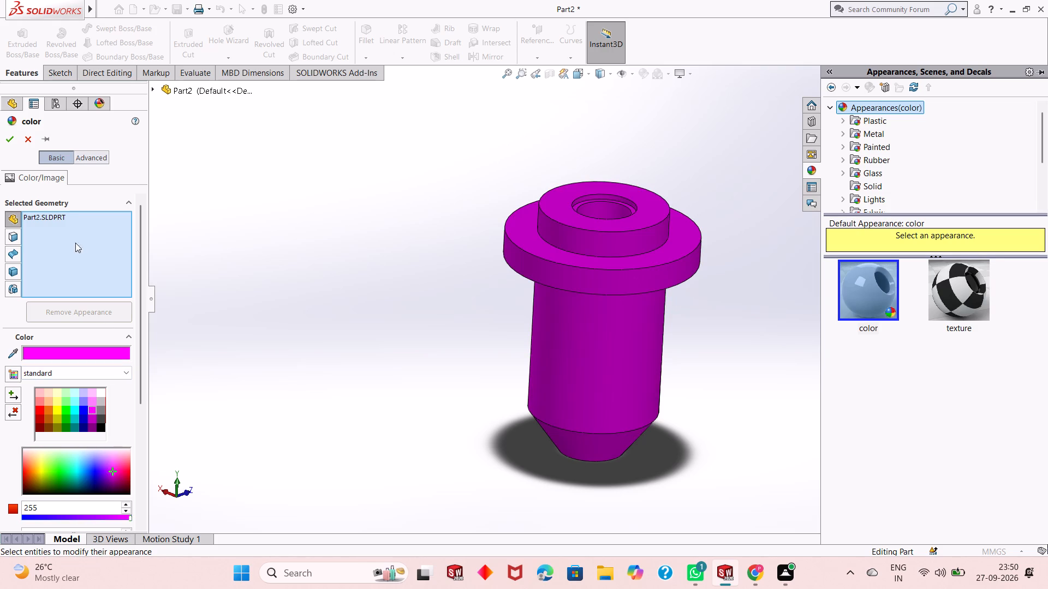
left_click(10, 140)
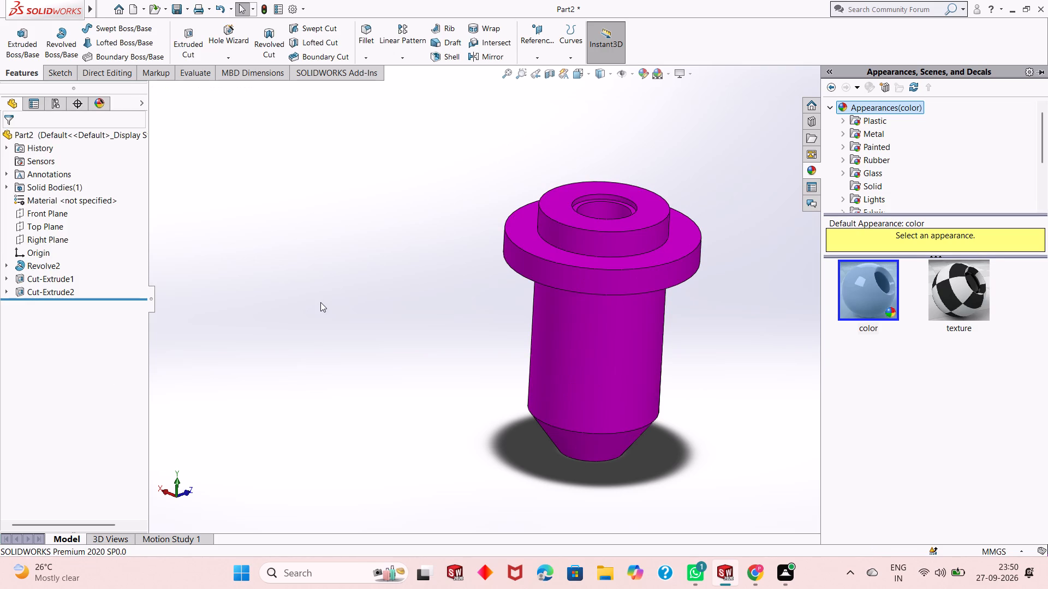
Apply the polished aluminum metal appearance to only the cylindrical face of the 10 mm bore.
left_click(320, 302)
scroll(565, 372, "up", 1)
scroll(638, 365, "down", 1)
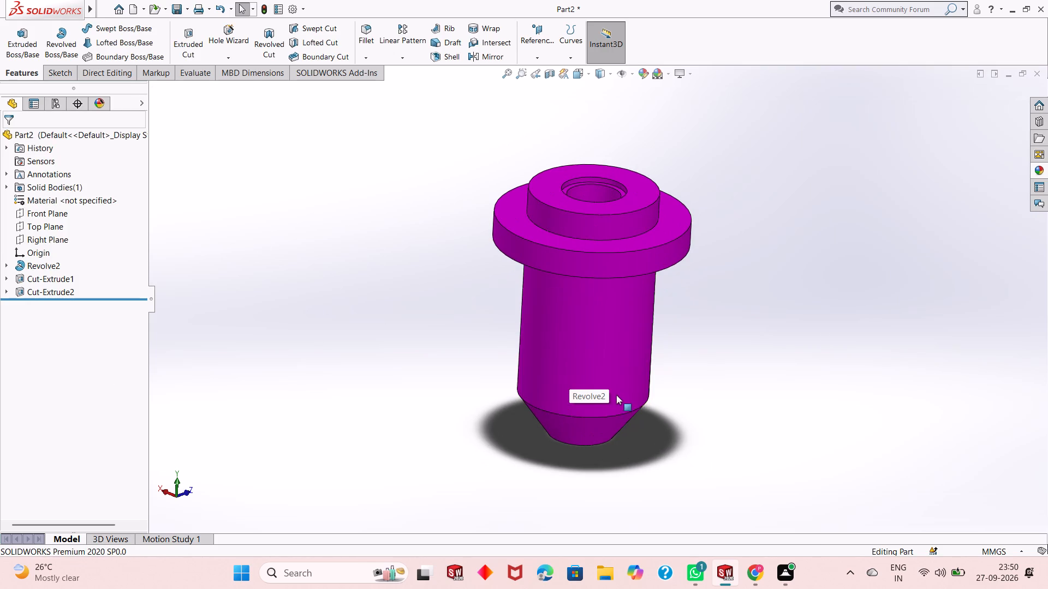
scroll(616, 395, "up", 1)
middle_click_drag(664, 346, 666, 389)
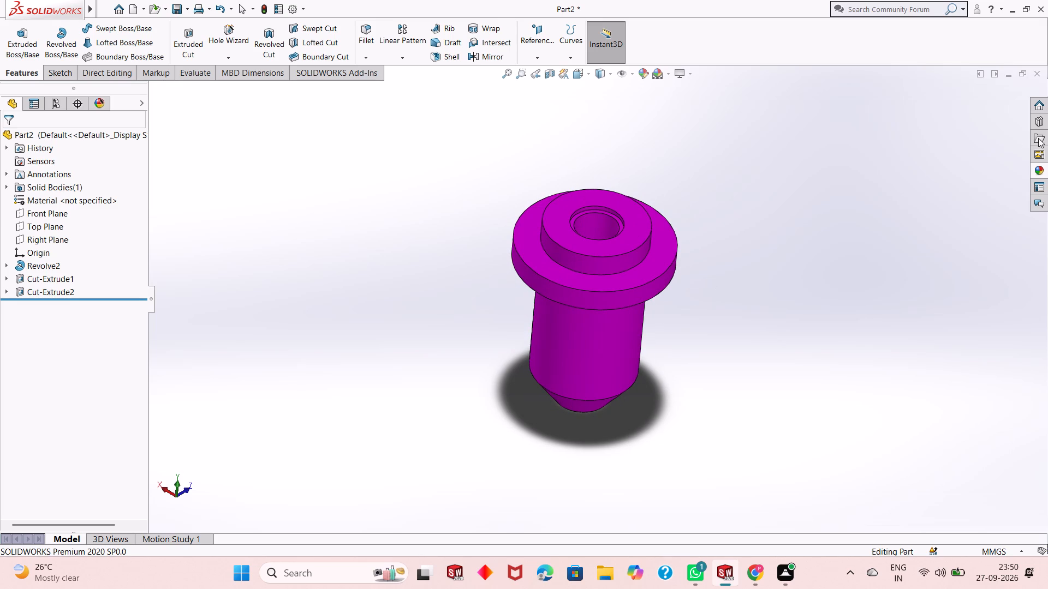
left_click(1035, 171)
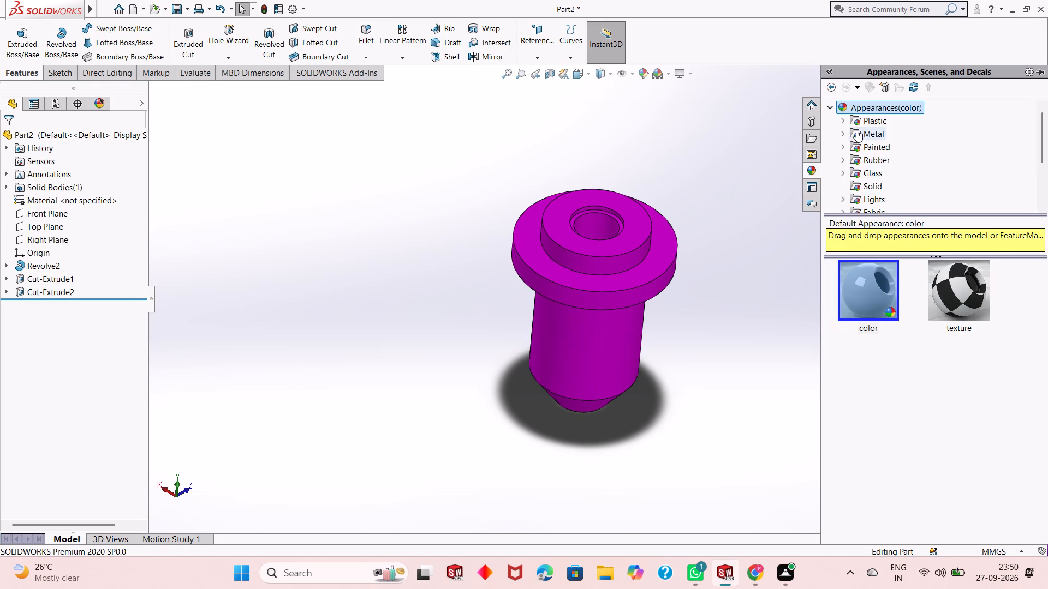
left_click(856, 130)
left_click_drag(871, 372, 580, 205)
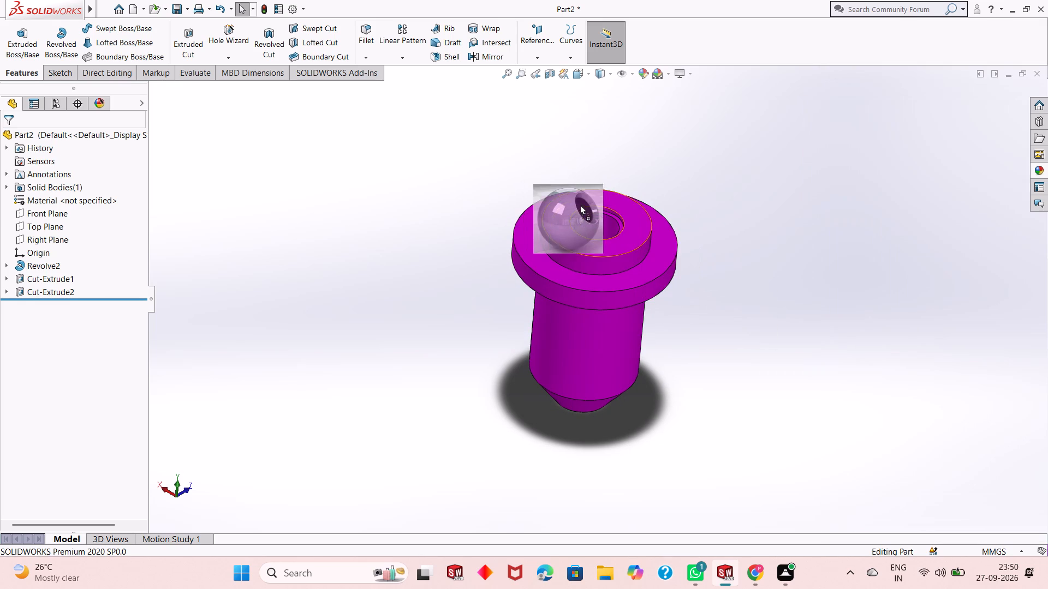
left_click_drag(580, 205, 591, 214)
left_click(591, 214)
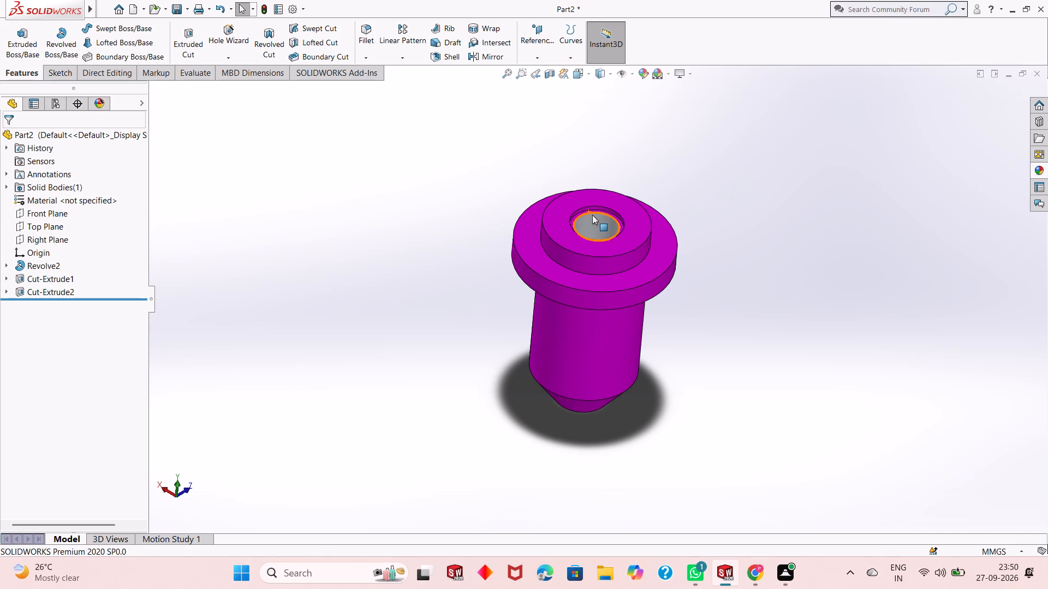
Apply the polished aluminum metal appearance to only the side wall face of the shallow 12 mm top recess.
scroll(592, 215, "down", 3)
left_click(1045, 169)
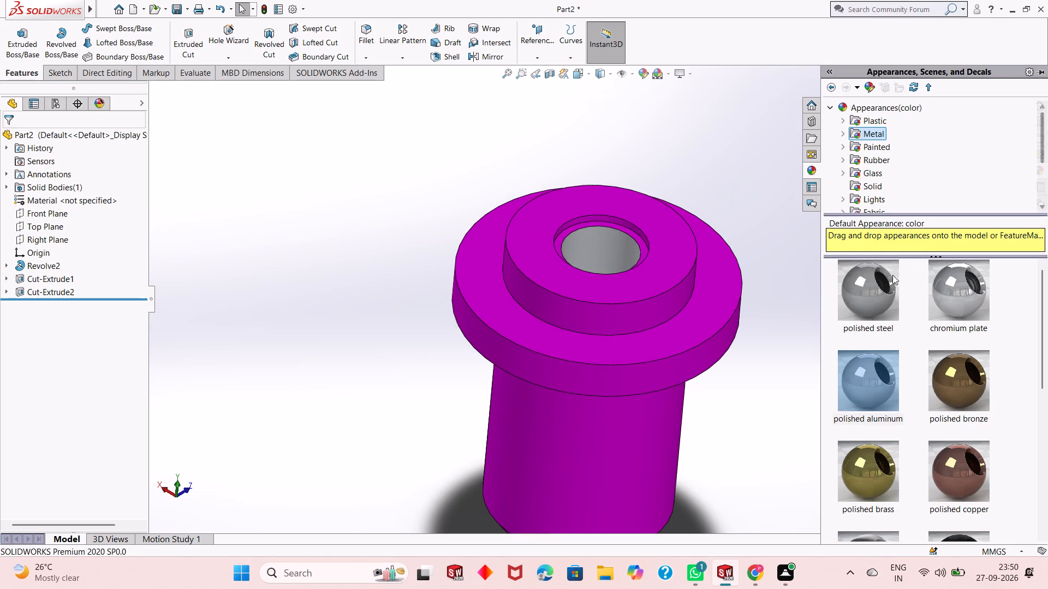
left_click_drag(861, 372, 586, 211)
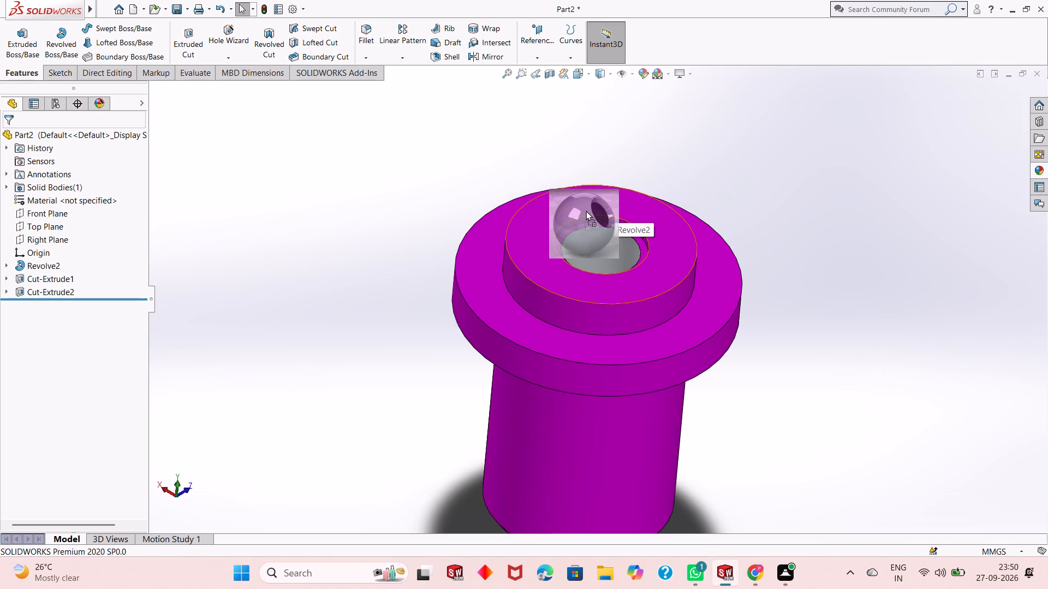
left_click_drag(586, 211, 588, 218)
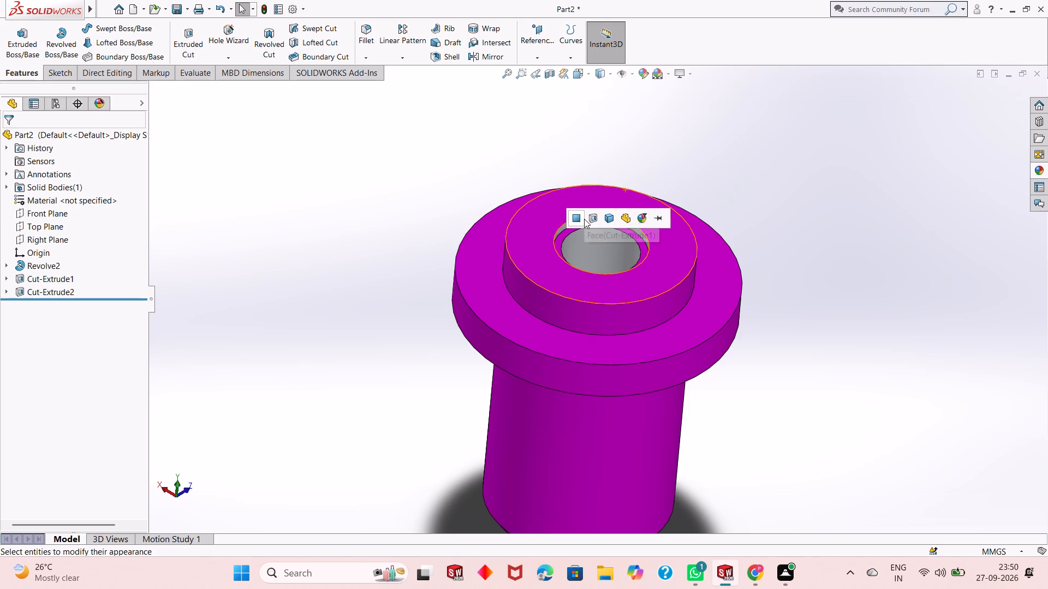
scroll(584, 219, "down", 4)
scroll(517, 209, "down", 4)
scroll(769, 277, "down", 2)
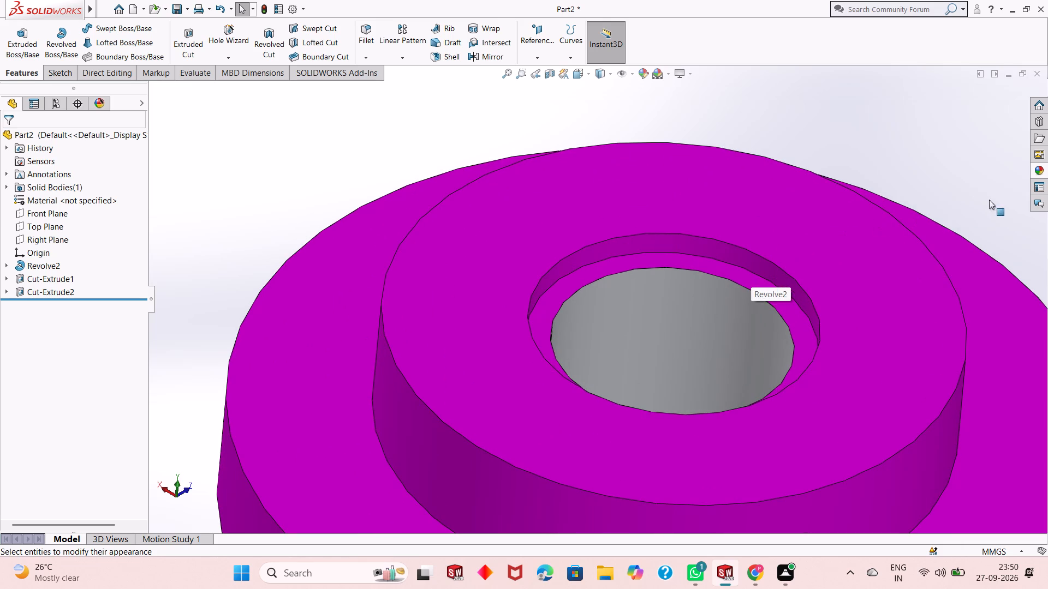
left_click(1041, 173)
left_click_drag(885, 386, 742, 258)
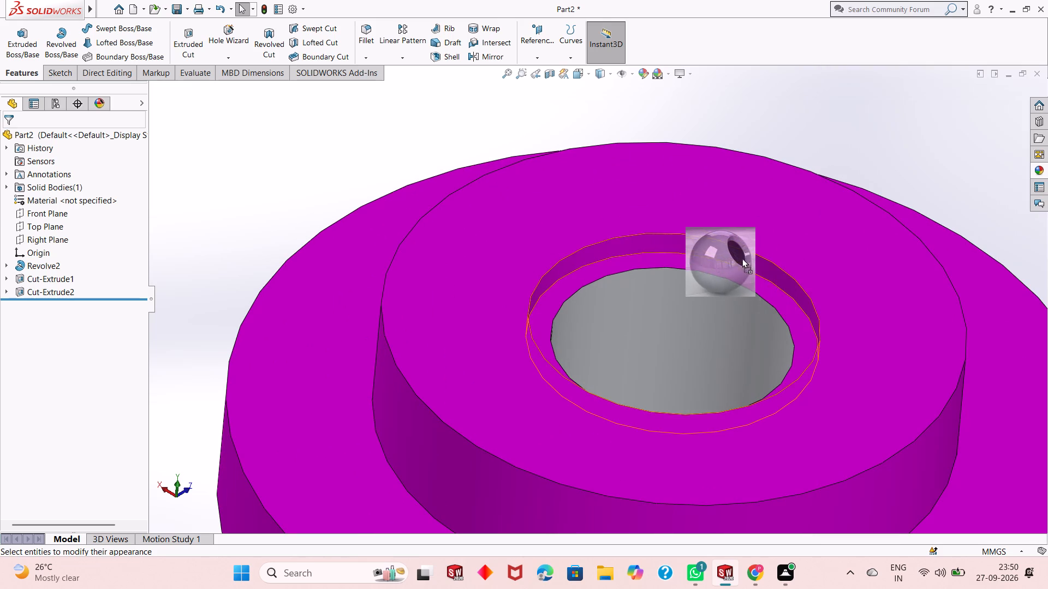
left_click_drag(742, 258, 733, 253)
left_click(722, 253)
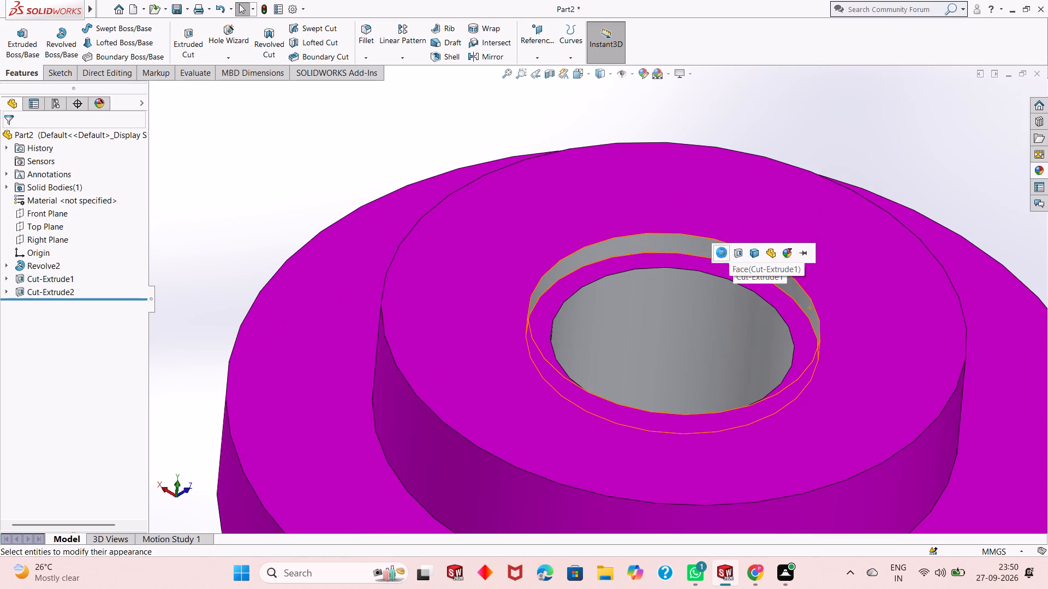
Examine the coloured pin as a whole and up close around the top recess and bore.
scroll(645, 321, "up", 8)
left_click(752, 309)
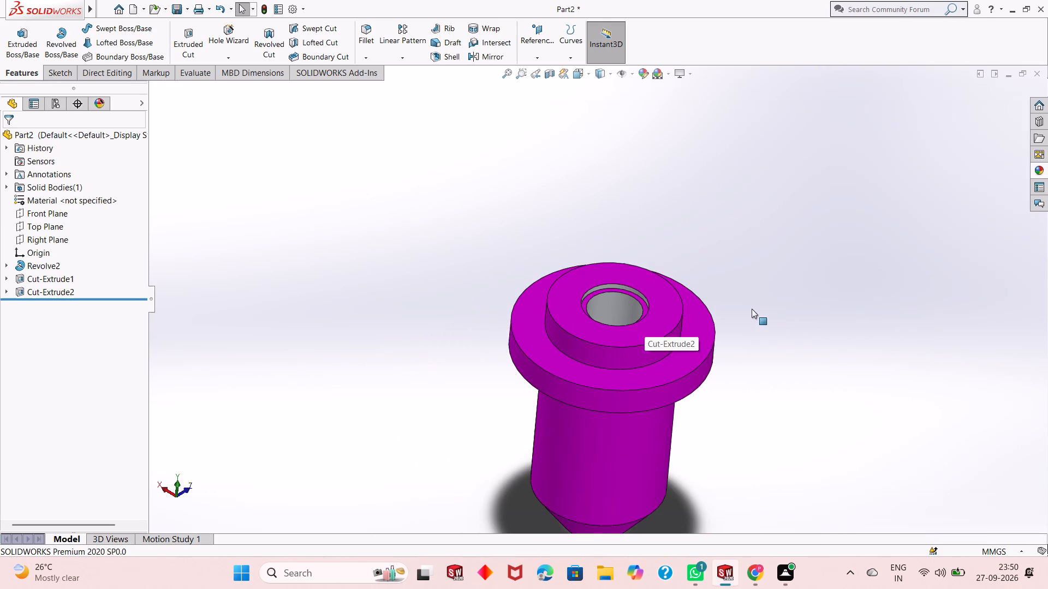
middle_click_drag(684, 307, 701, 289)
scroll(671, 318, "up", 1)
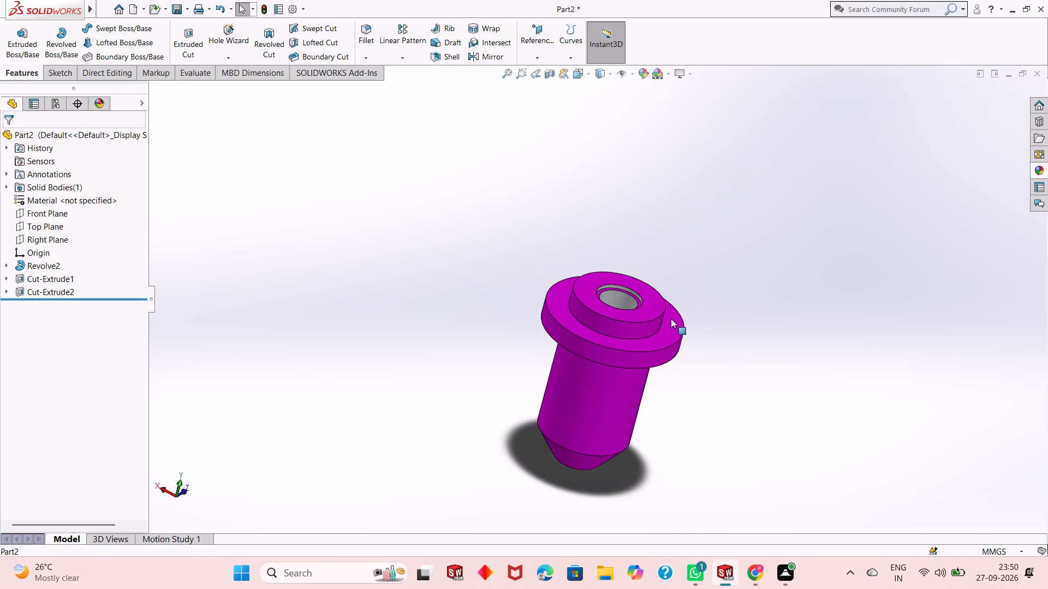
scroll(671, 318, "up", 1)
scroll(560, 292, "down", 1)
scroll(657, 460, "up", 1)
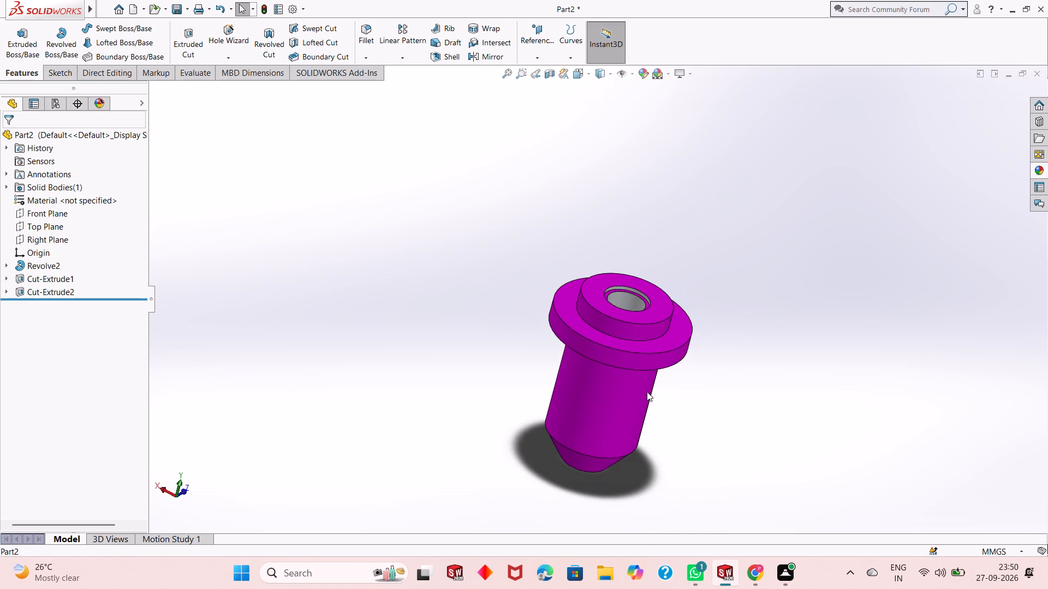
scroll(647, 392, "up", 1)
scroll(632, 449, "down", 2)
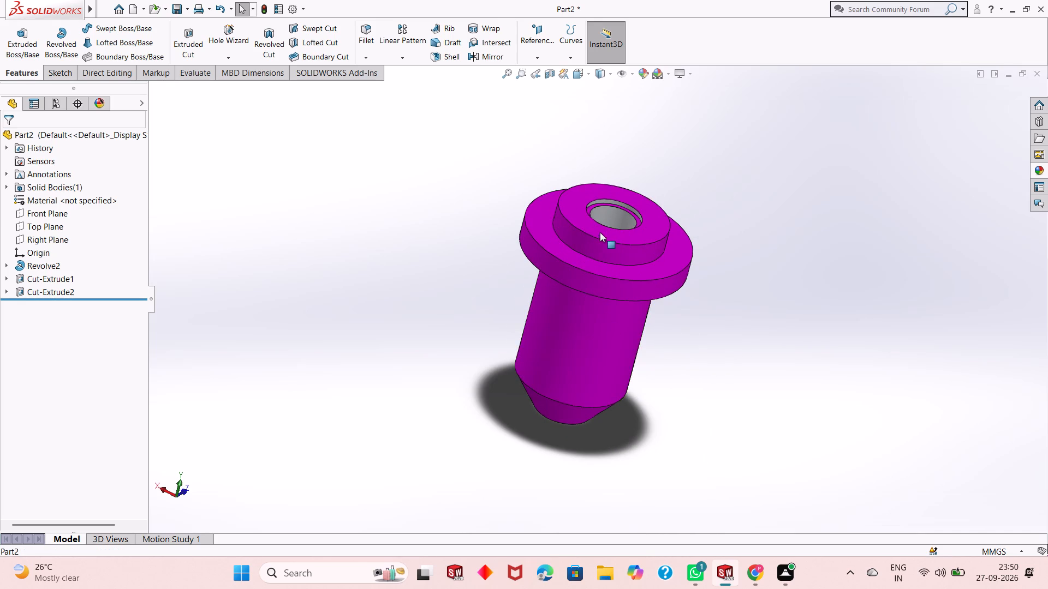
scroll(604, 267, "down", 2)
scroll(587, 287, "up", 1)
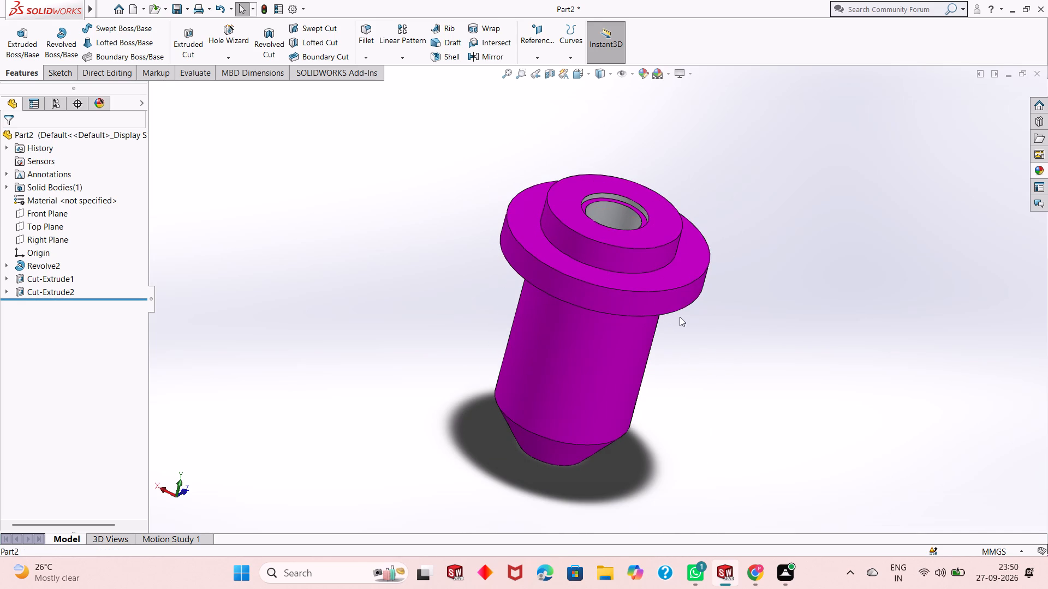
scroll(609, 236, "down", 7)
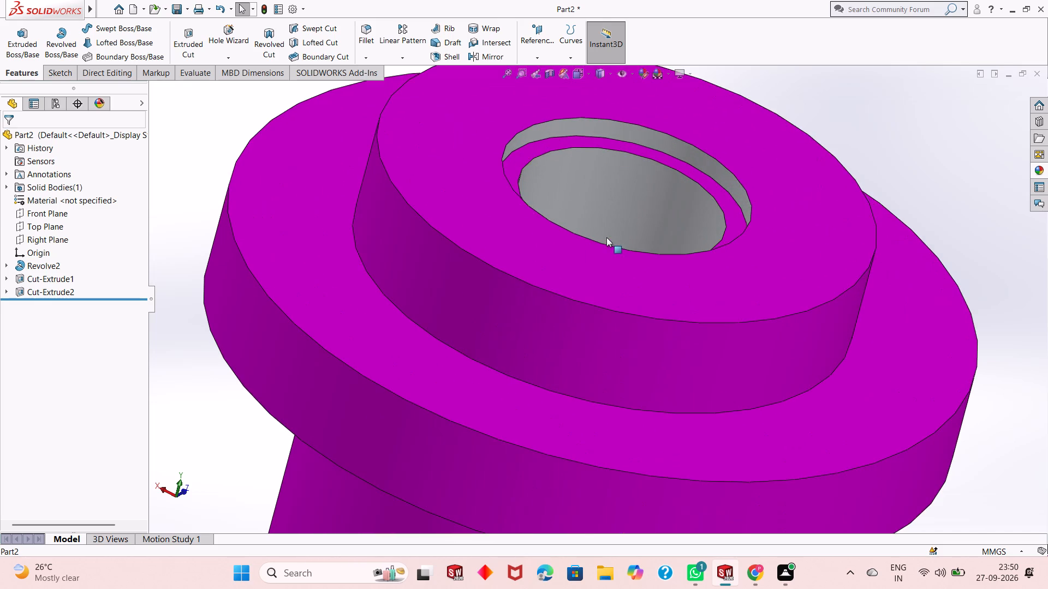
scroll(605, 273, "up", 10)
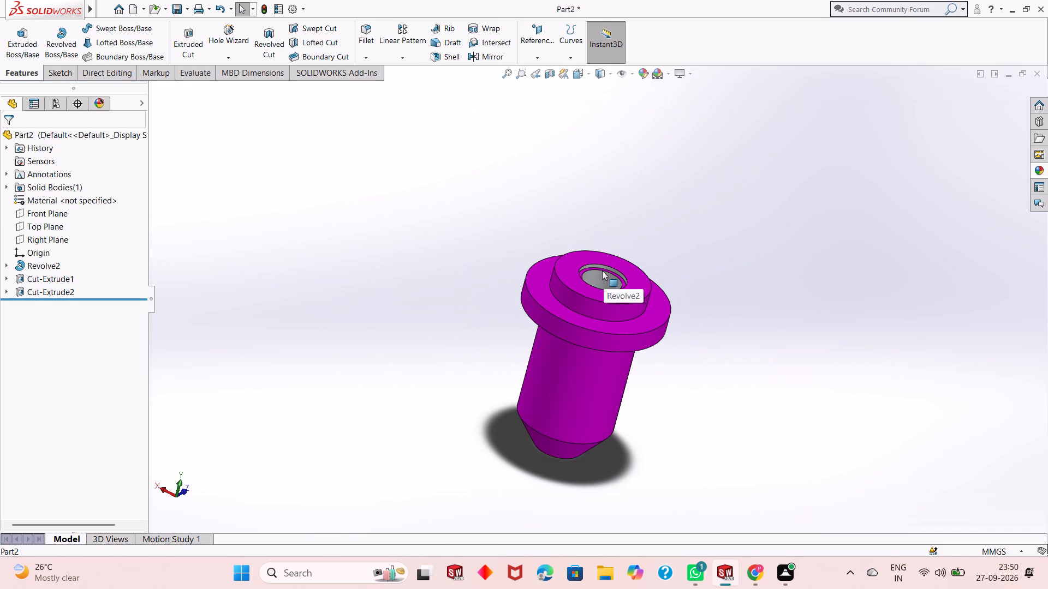
Section the pin through the Front Plane and examine the bore and recess along their full depth.
key("ctrl+8")
scroll(603, 306, "down", 3)
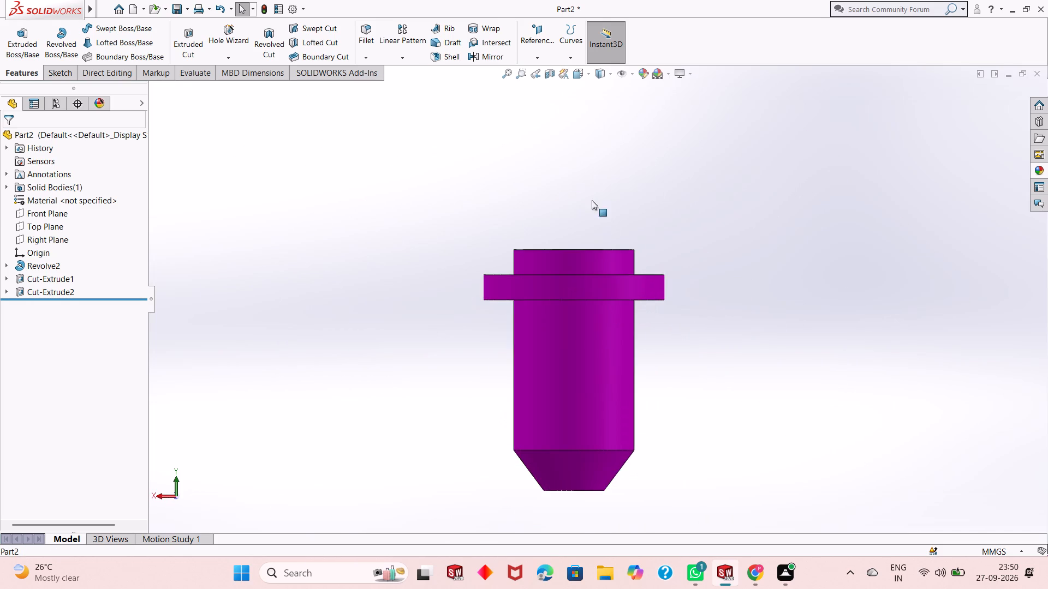
left_click(547, 76)
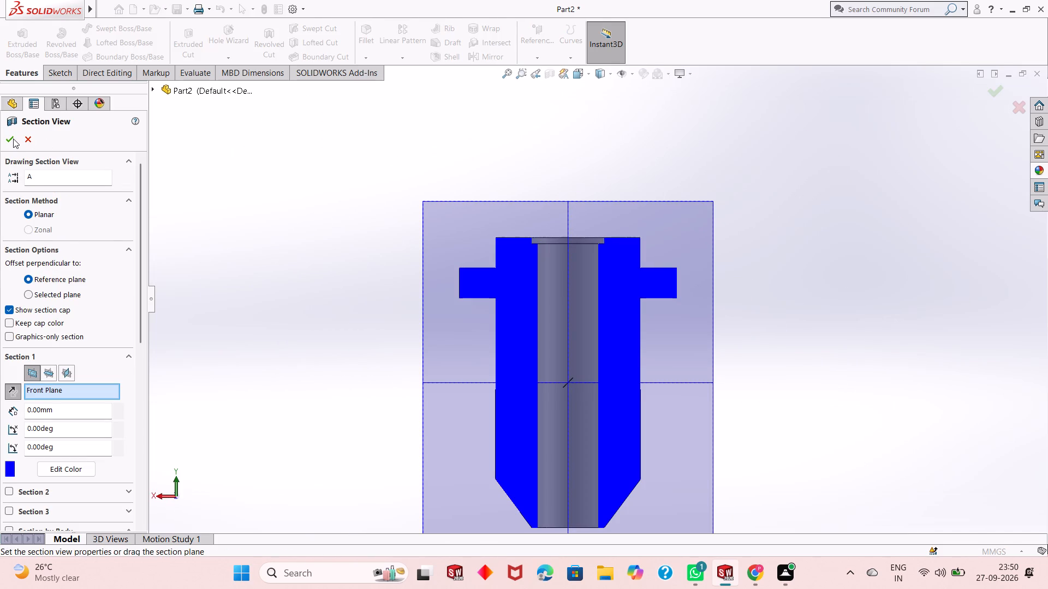
left_click(13, 139)
scroll(505, 367, "up", 2)
scroll(579, 338, "down", 2)
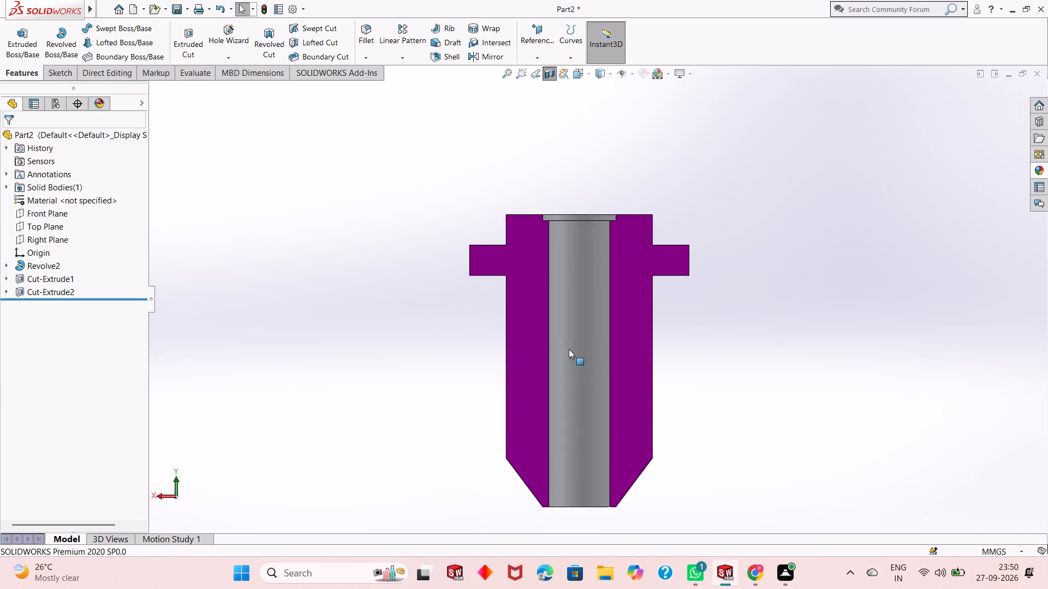
scroll(592, 383, "up", 2)
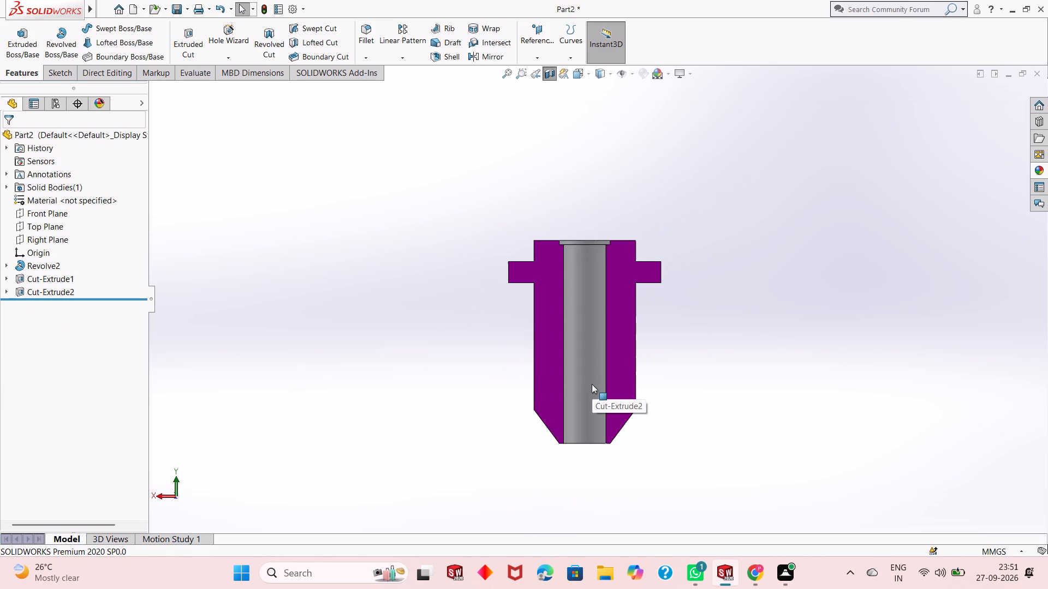
scroll(592, 384, "up", 2)
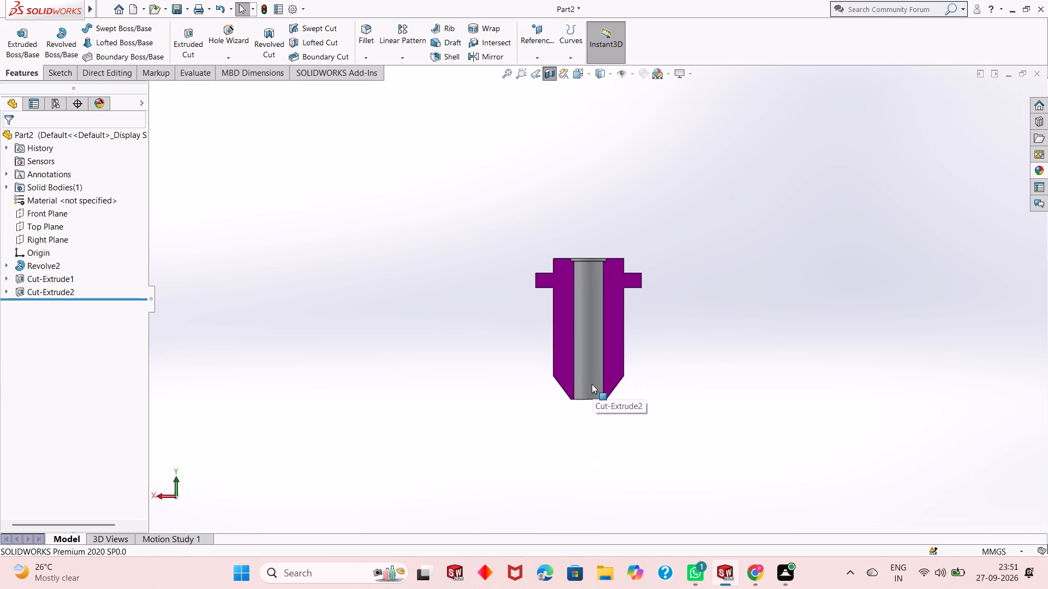
Examine the sectioned pin up close around the top recess and bore, and over its full length.
scroll(579, 250, "down", 3)
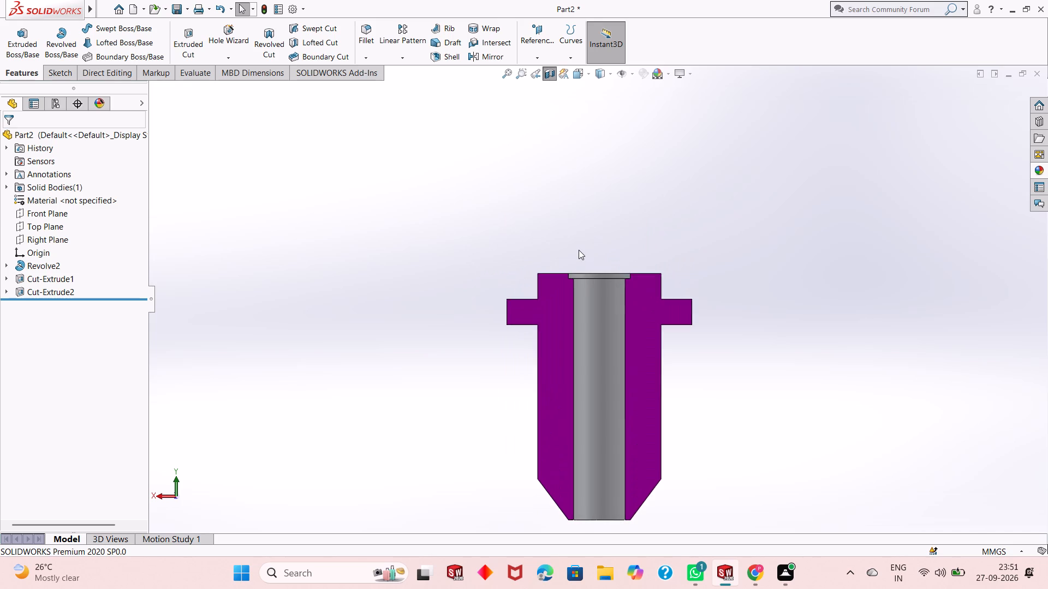
scroll(573, 287, "down", 3)
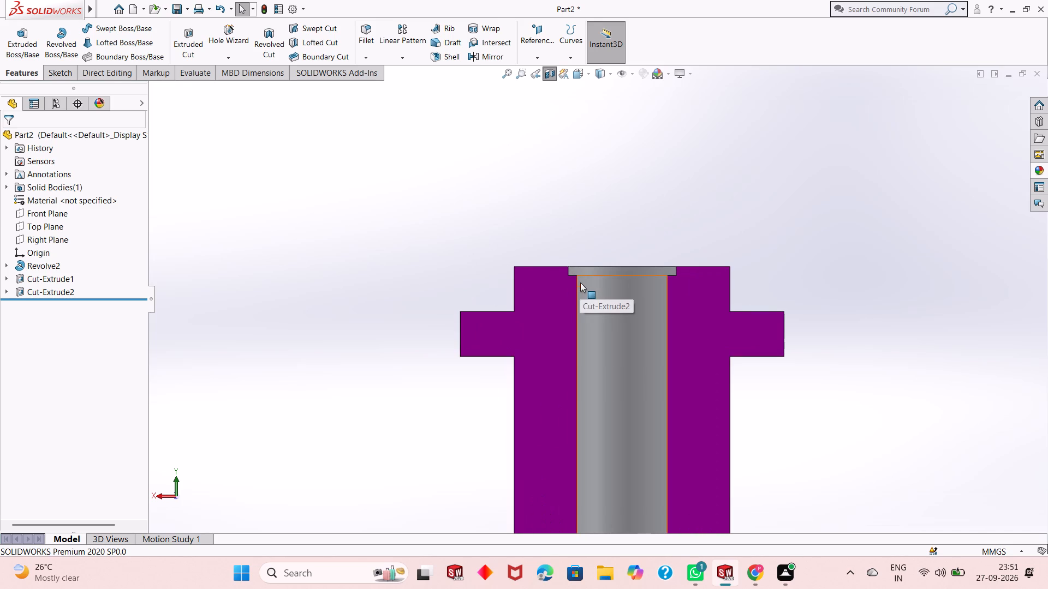
scroll(580, 283, "down", 4)
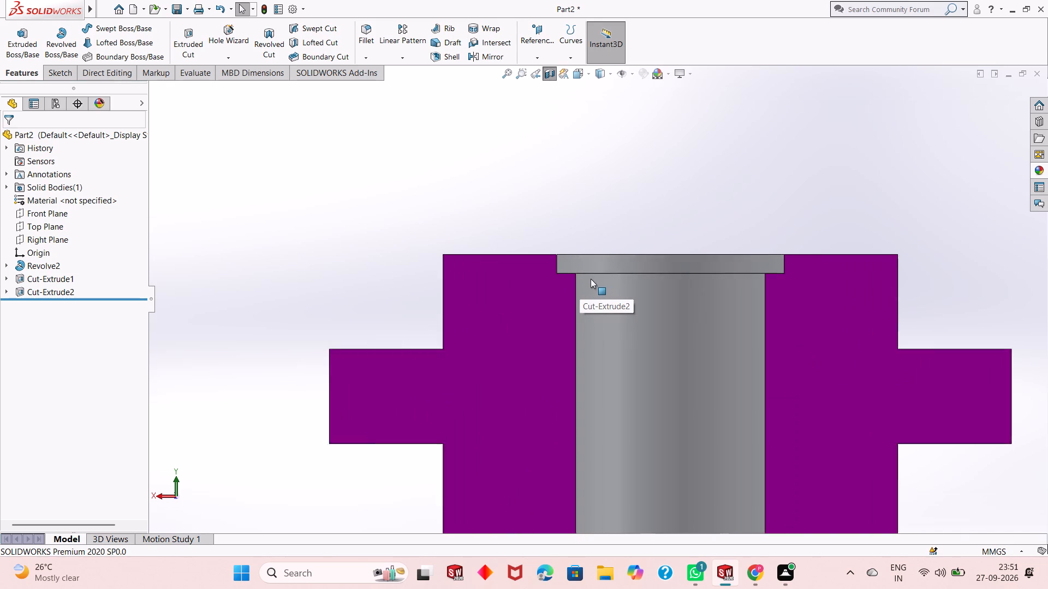
scroll(591, 279, "down", 1)
scroll(593, 279, "up", 3)
scroll(615, 342, "up", 2)
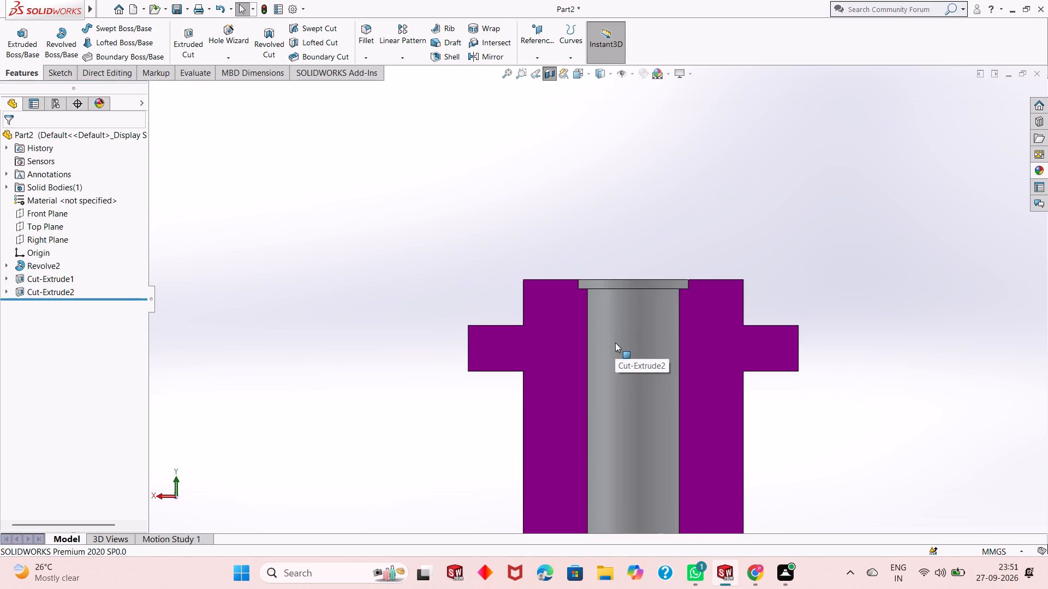
scroll(632, 357, "down", 2)
scroll(573, 326, "up", 5)
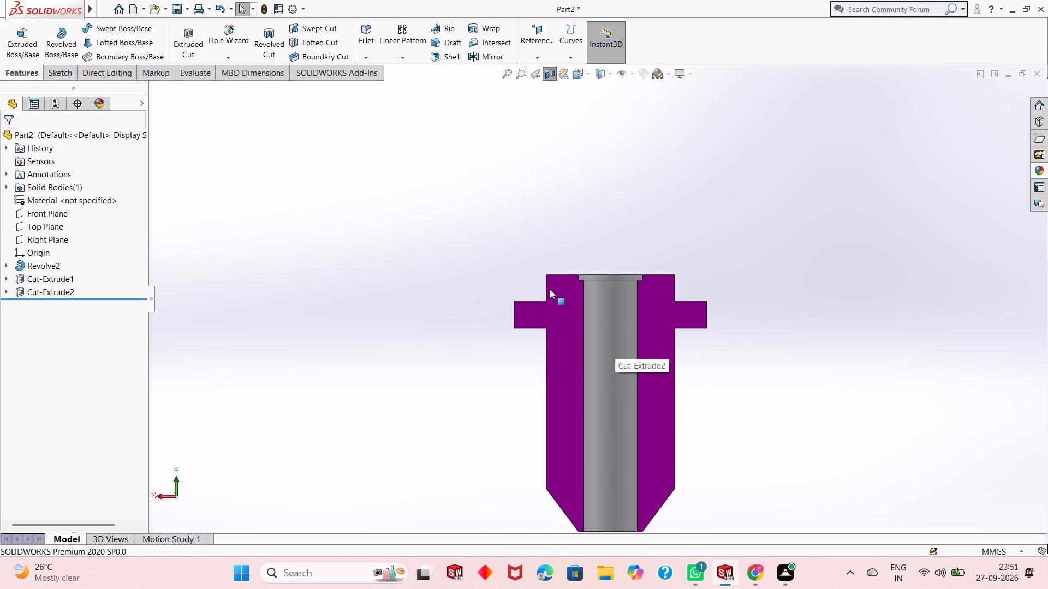
scroll(622, 381, "up", 1)
scroll(628, 392, "down", 2)
scroll(628, 393, "up", 2)
scroll(622, 337, "down", 2)
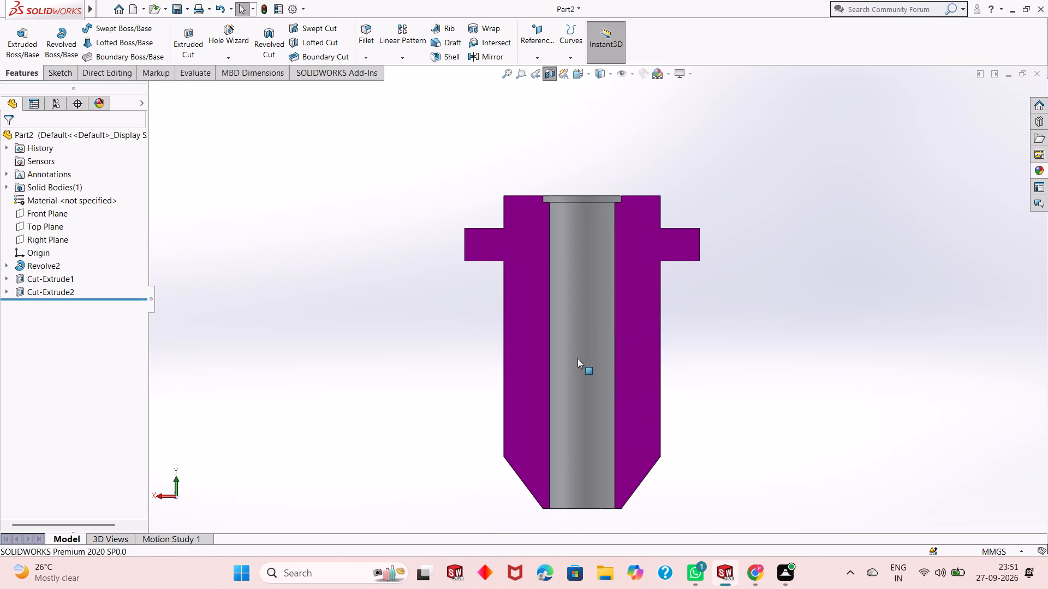
key("Escape")
key("Escape")
key("Escape")
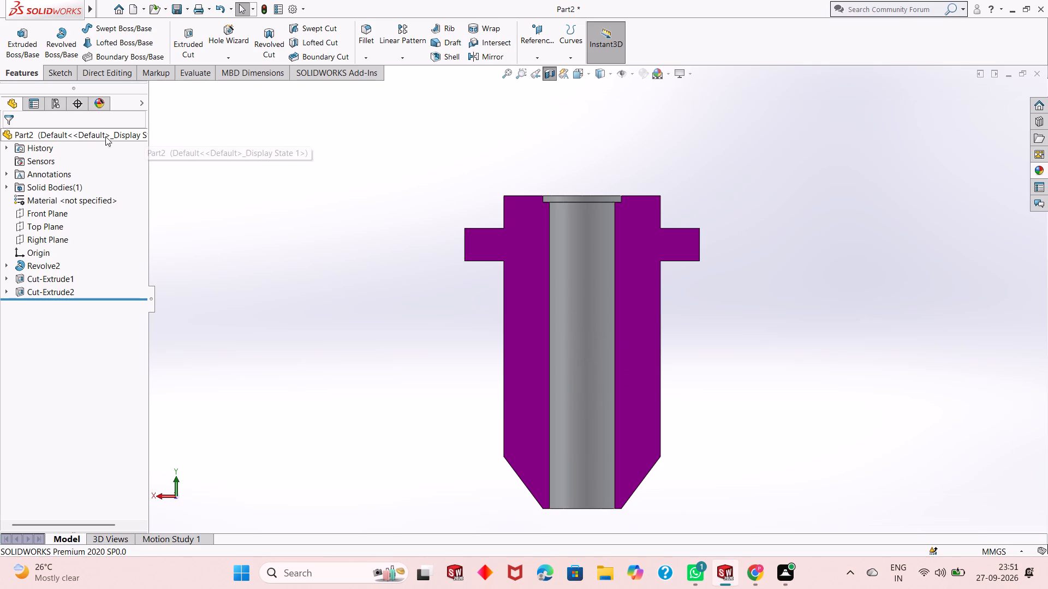
Turn off the section view and show the whole pin tilted, seen from above with the top recess facing the viewer.
left_click(553, 69)
scroll(583, 239, "up", 1)
middle_click_drag(707, 347, 694, 425)
scroll(546, 335, "up", 2)
middle_click_drag(670, 347, 690, 349)
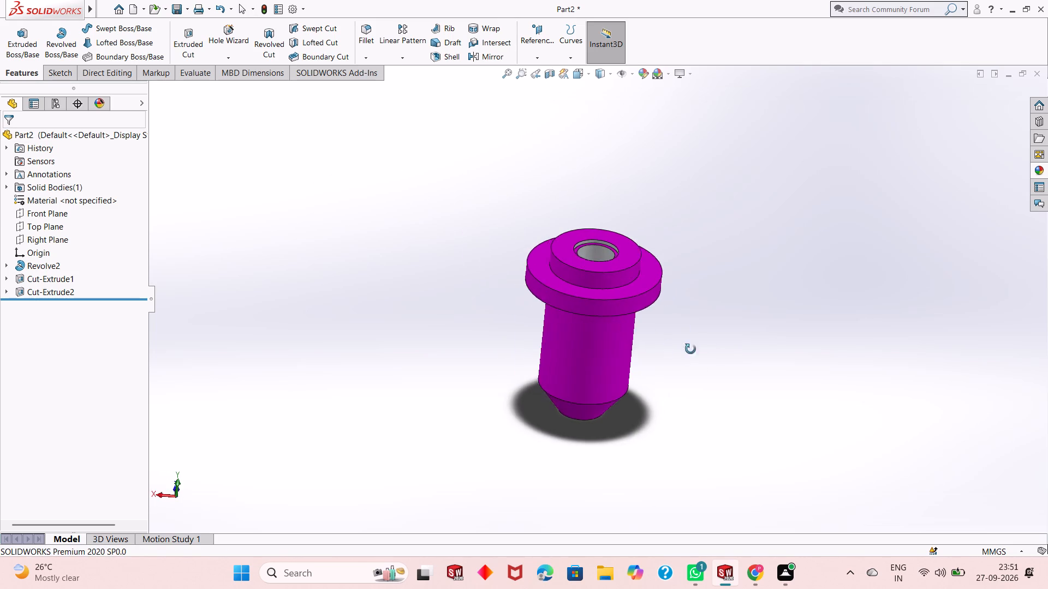
middle_click_drag(690, 349, 708, 347)
scroll(669, 326, "down", 2)
scroll(480, 323, "up", 1)
scroll(471, 261, "down", 1)
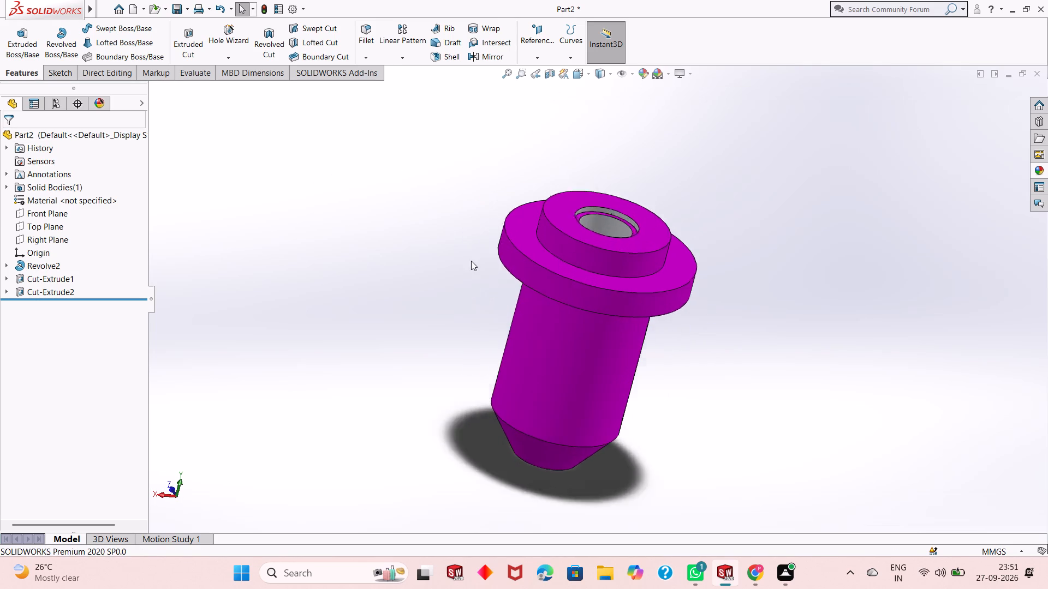
scroll(604, 341, "down", 1)
scroll(562, 322, "up", 1)
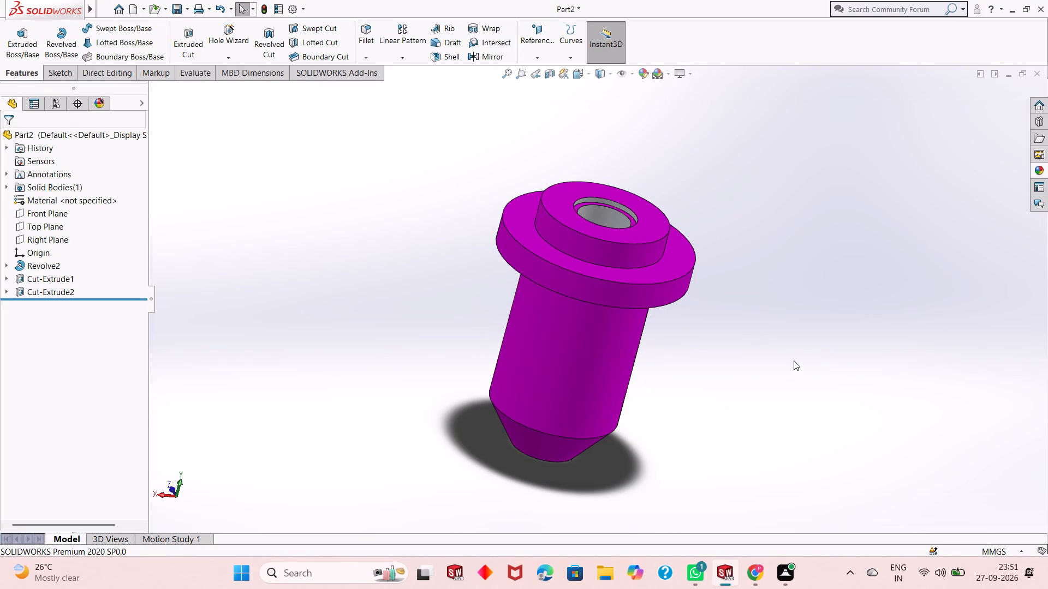
Save the part in Downloads as a SOLIDWORKS Part named "Large nozzle injector assembly part".
key("ctrl+s")
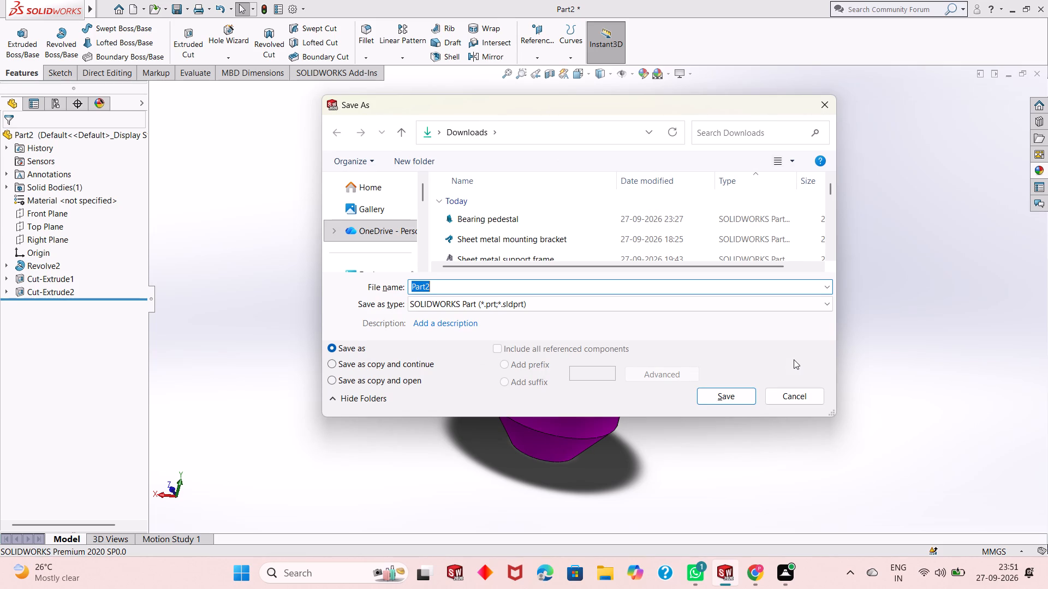
type("Lar")
type("ge")
key("space")
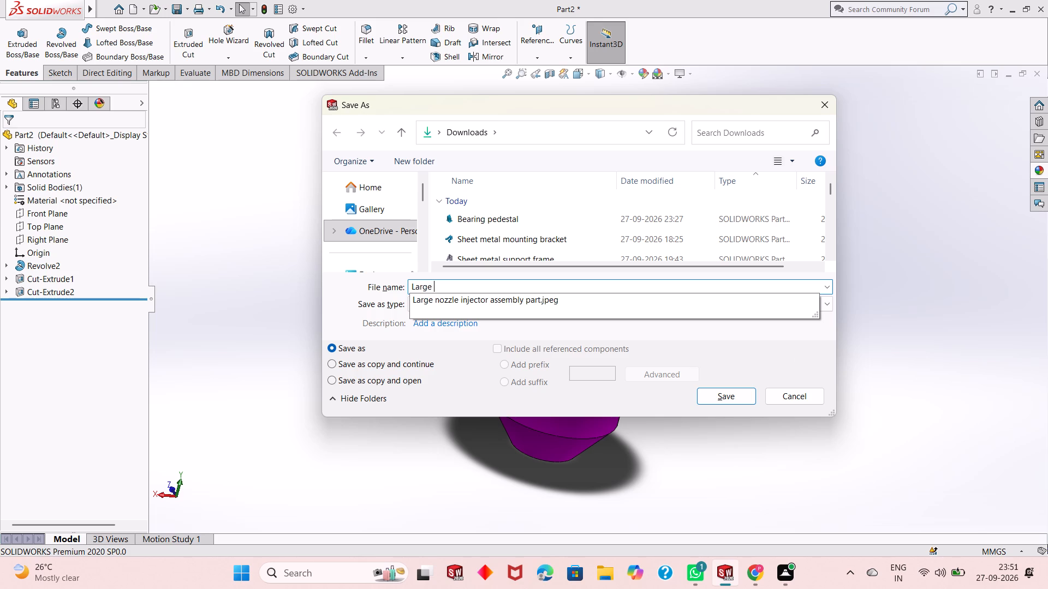
type("nox")
key("BackSpace")
type("zzle")
key("space")
type("in")
type("jector")
key("space")
type("assem")
type("ble")
key("space")
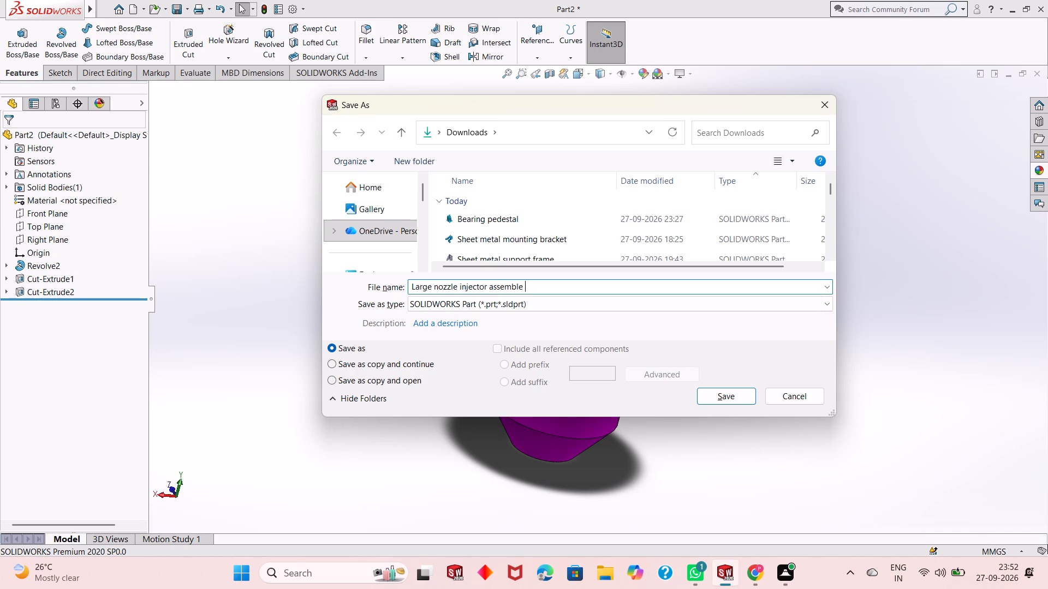
key("BackSpace")
key("y")
key("BackSpace")
key("BackSpace")
key("BackSpace")
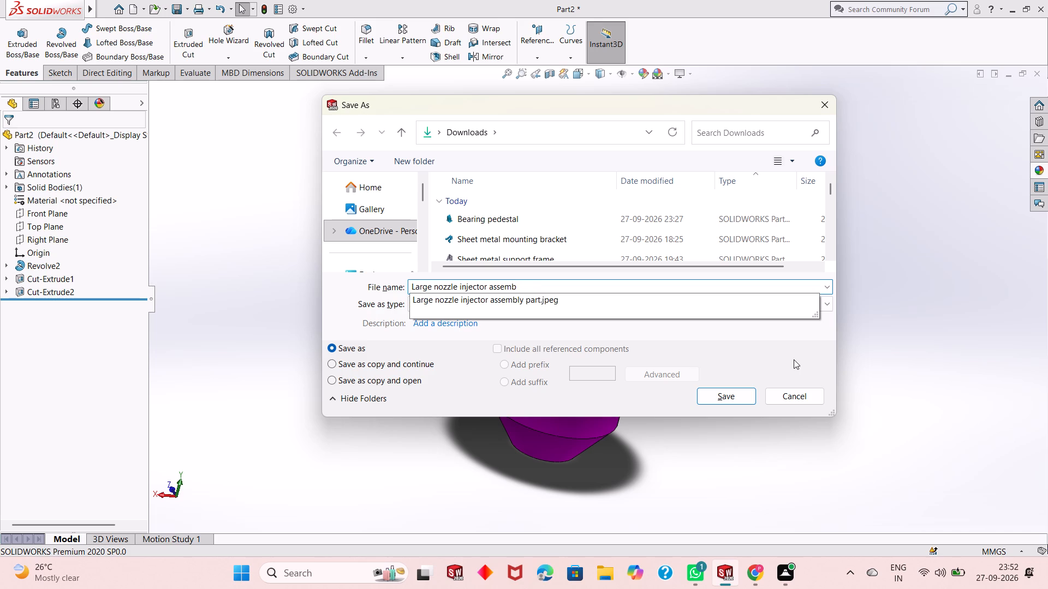
type("ly")
key("space")
type("part")
key("Return")
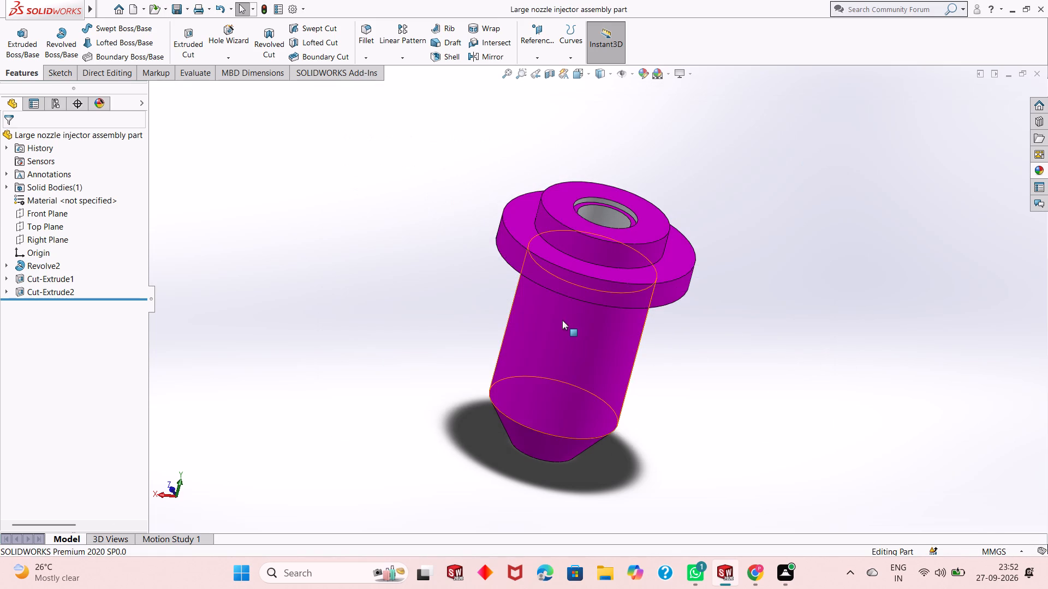
Save a PDF copy of the part in Downloads under the same name, "Large nozzle injector assembly part".
left_click(187, 7)
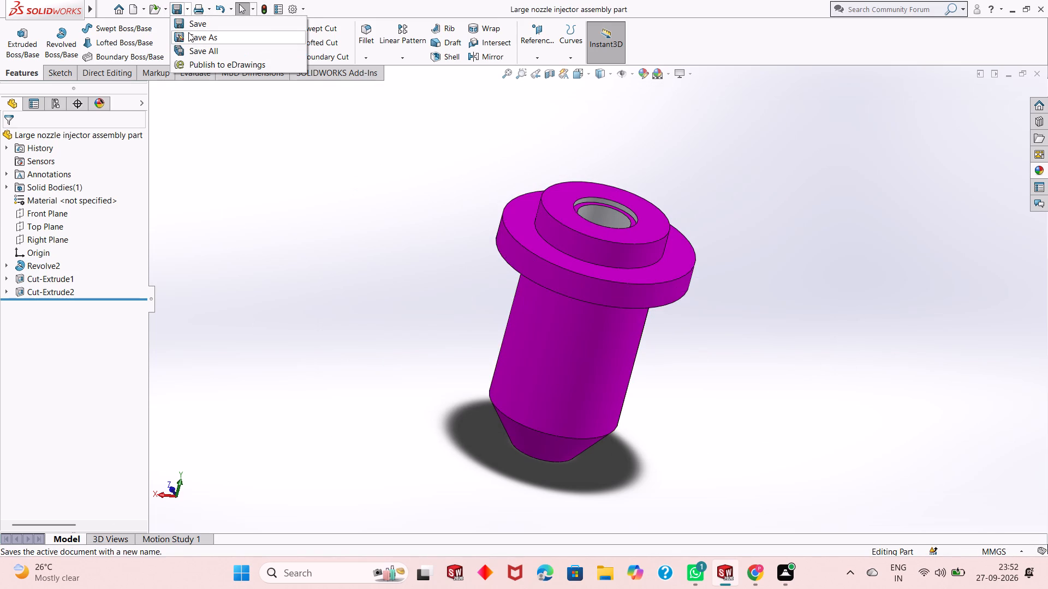
left_click(188, 33)
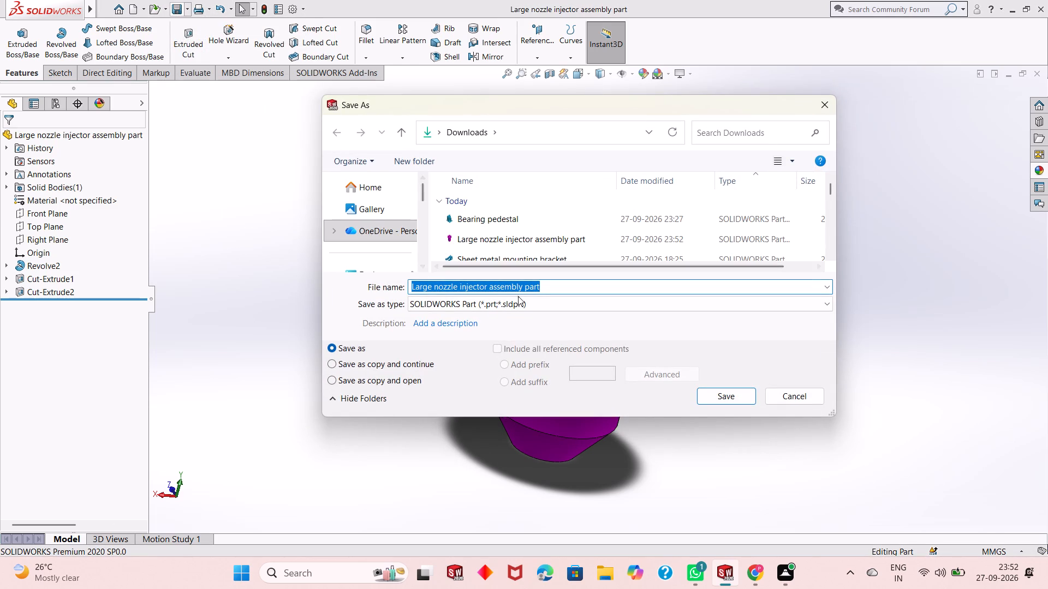
left_click(541, 304)
left_click(597, 83)
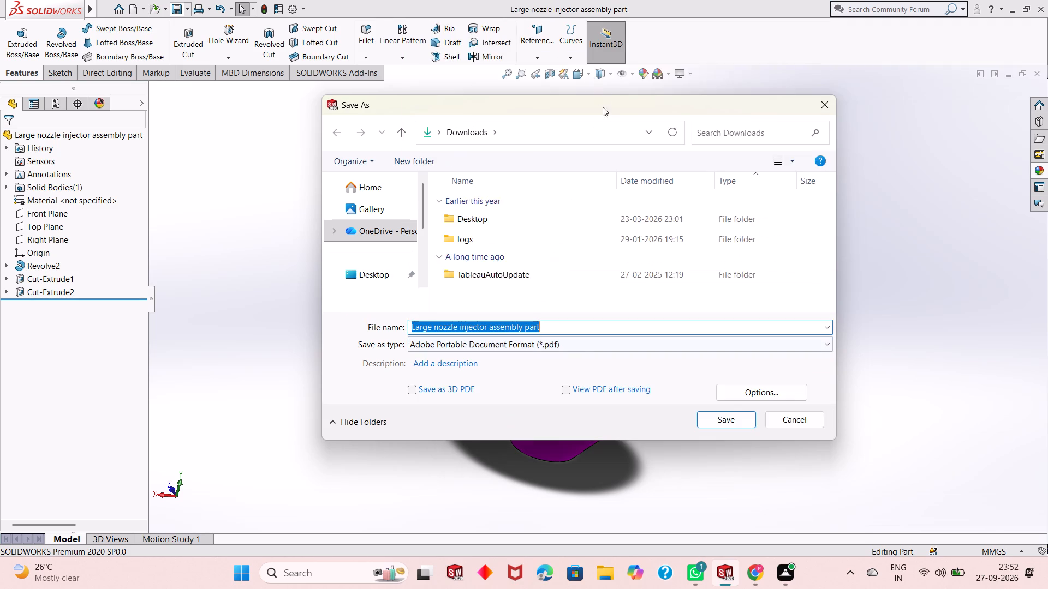
left_click(728, 420)
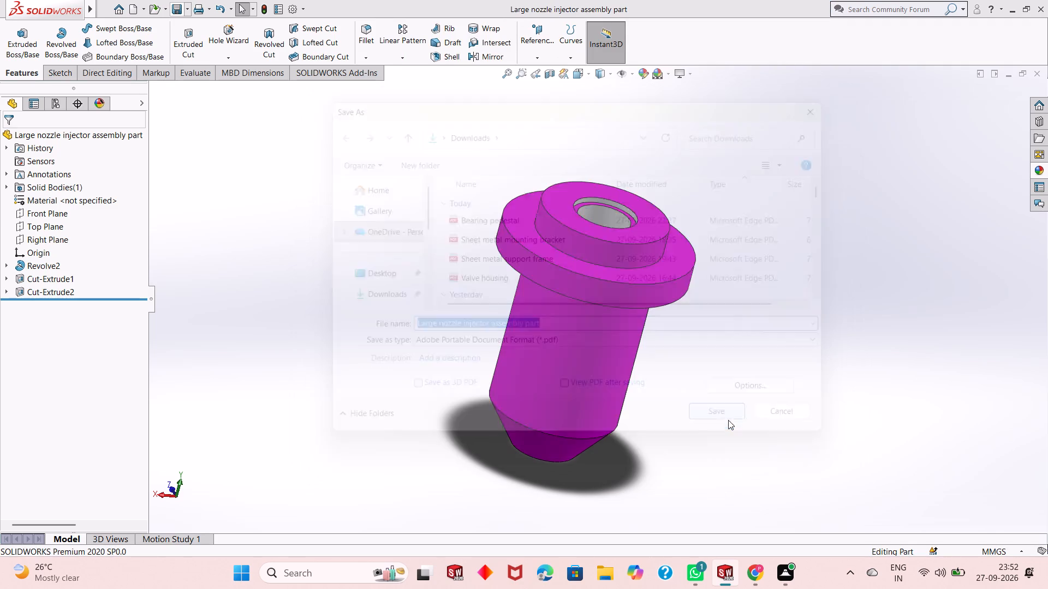